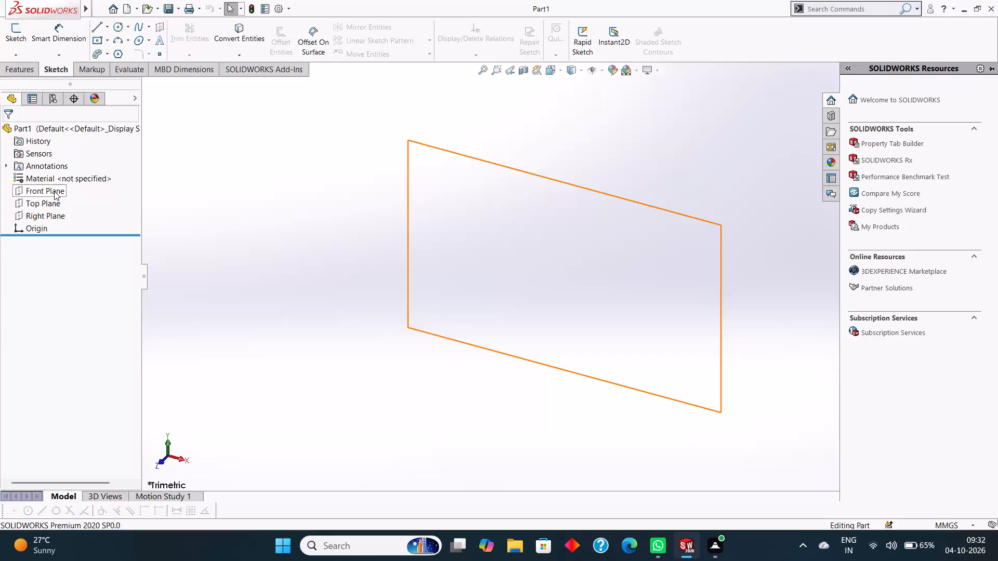
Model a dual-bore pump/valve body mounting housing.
On the Front Plane, sketch a circle centred on the origin with a 55 mm radius.
click(54, 191)
click(118, 25)
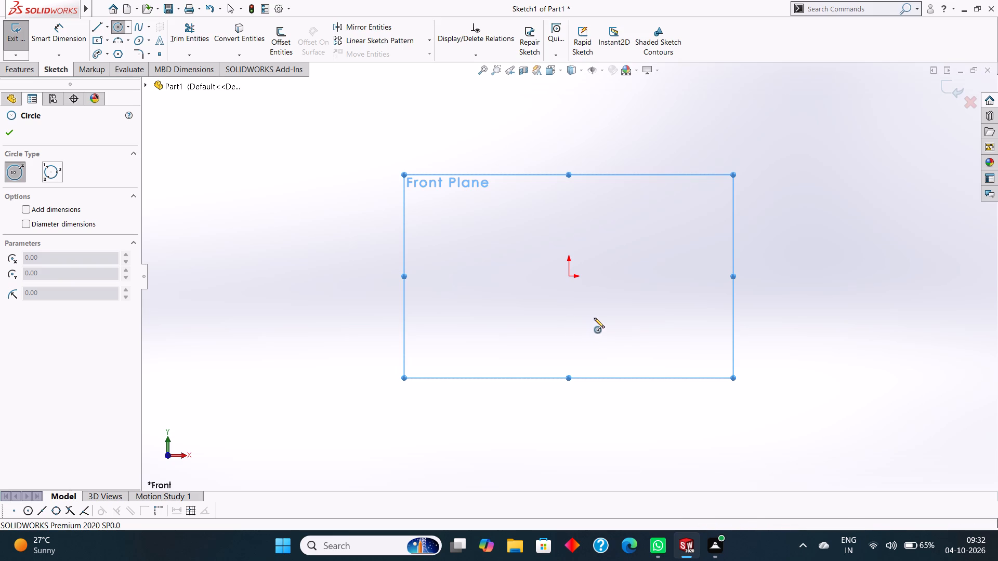
drag(569, 276, 614, 327)
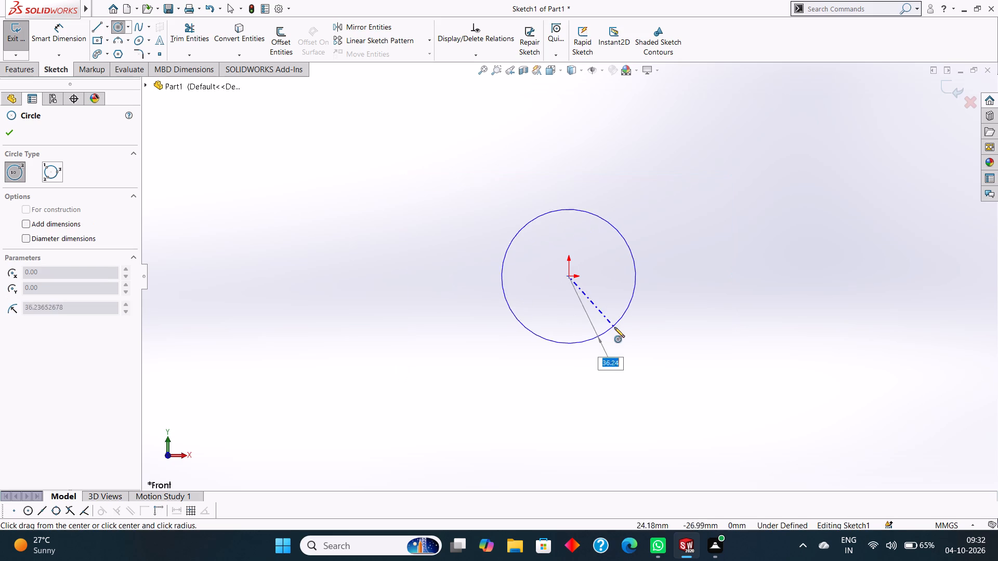
drag(614, 327, 620, 330)
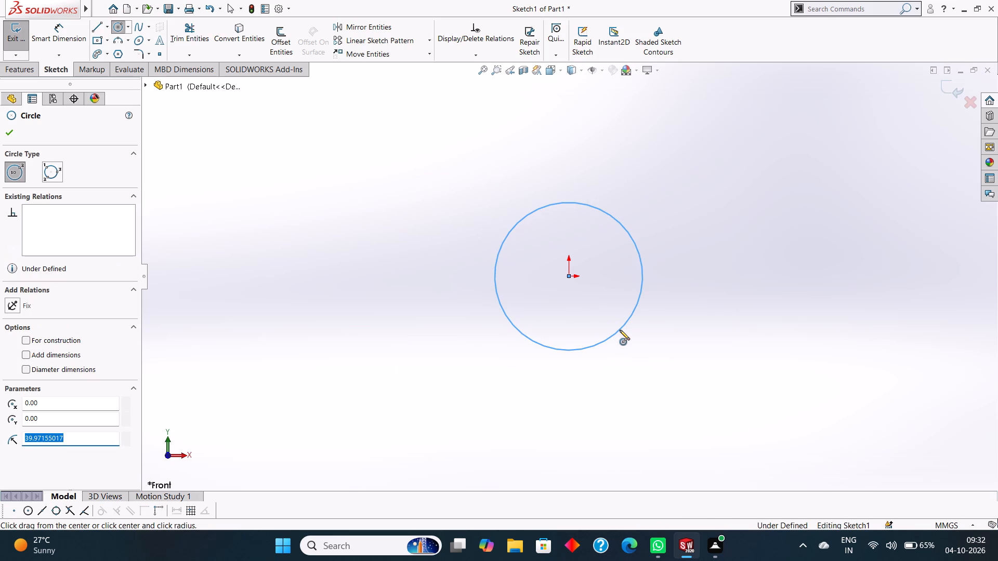
text(55)
key(Return)
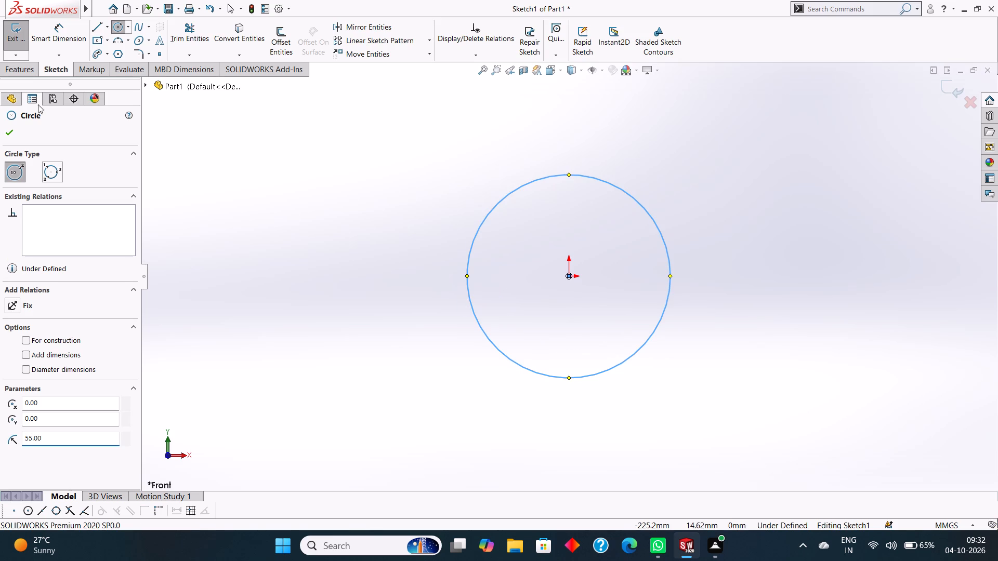
click(6, 136)
Dimension the circle's diameter, placing the dimension vertically beside the circle on its negative X side.
click(57, 33)
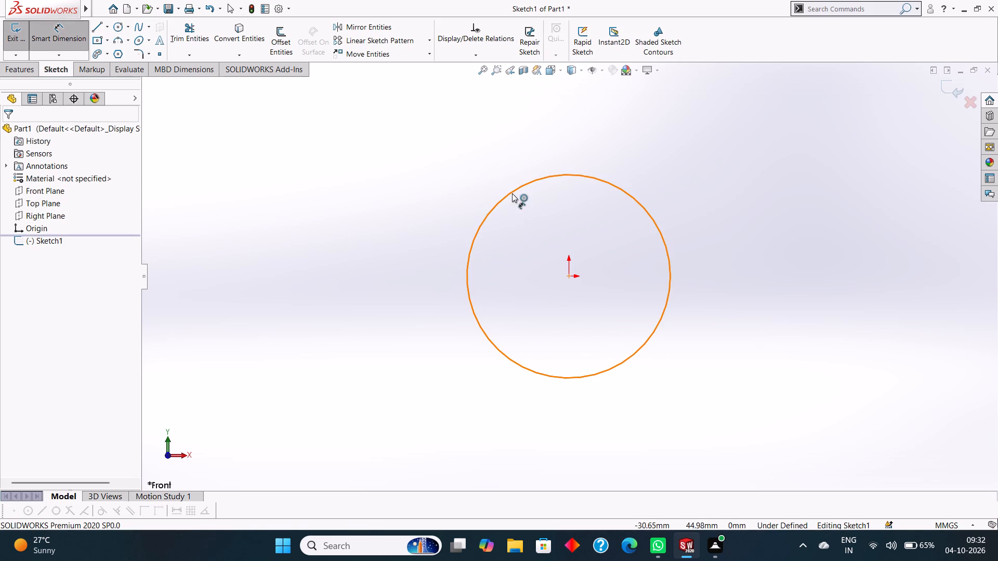
drag(512, 193, 499, 192)
click(306, 225)
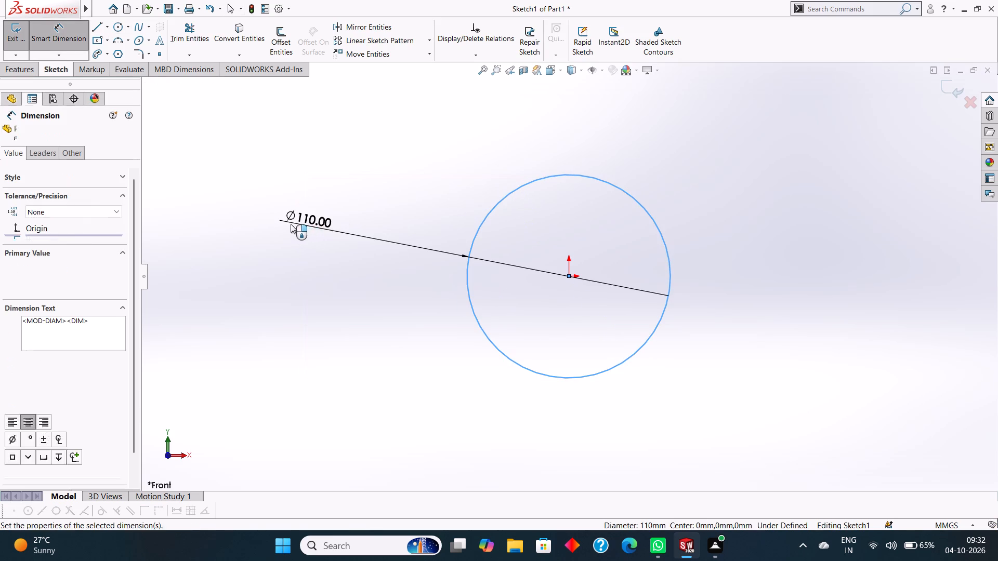
click(261, 211)
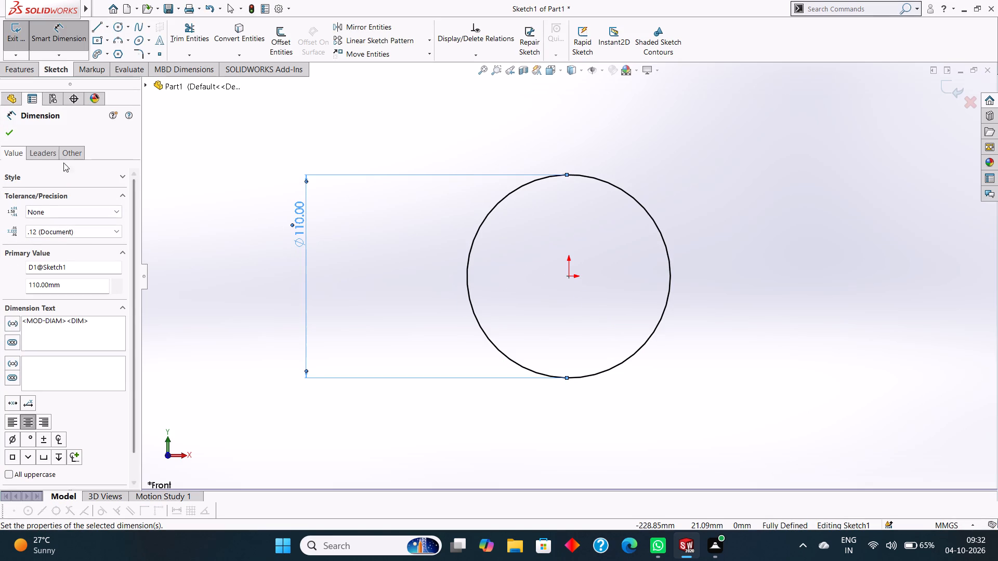
click(16, 130)
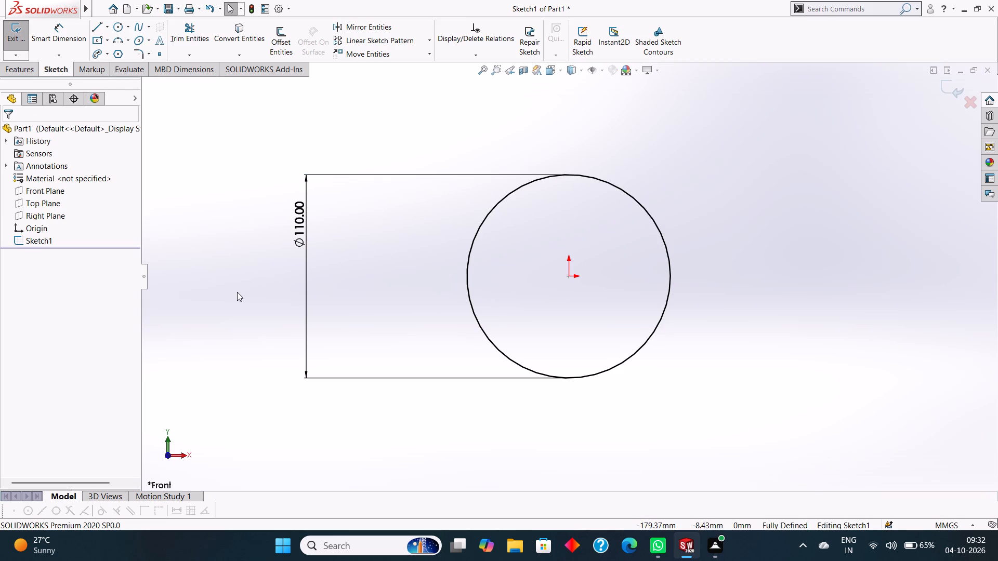
Draw a horizontal centerline 65 mm long from the origin in the positive X direction.
click(107, 26)
click(111, 50)
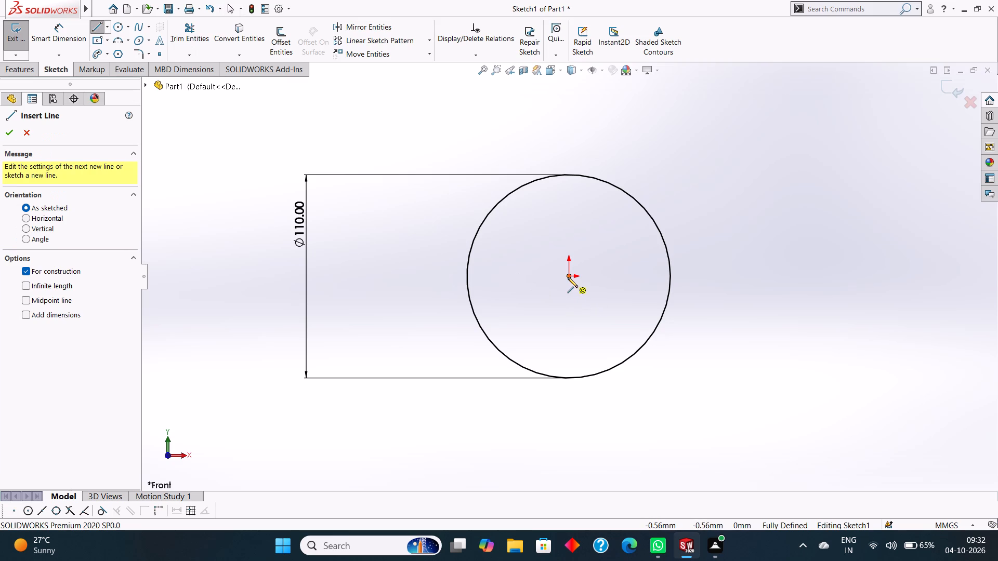
click(568, 277)
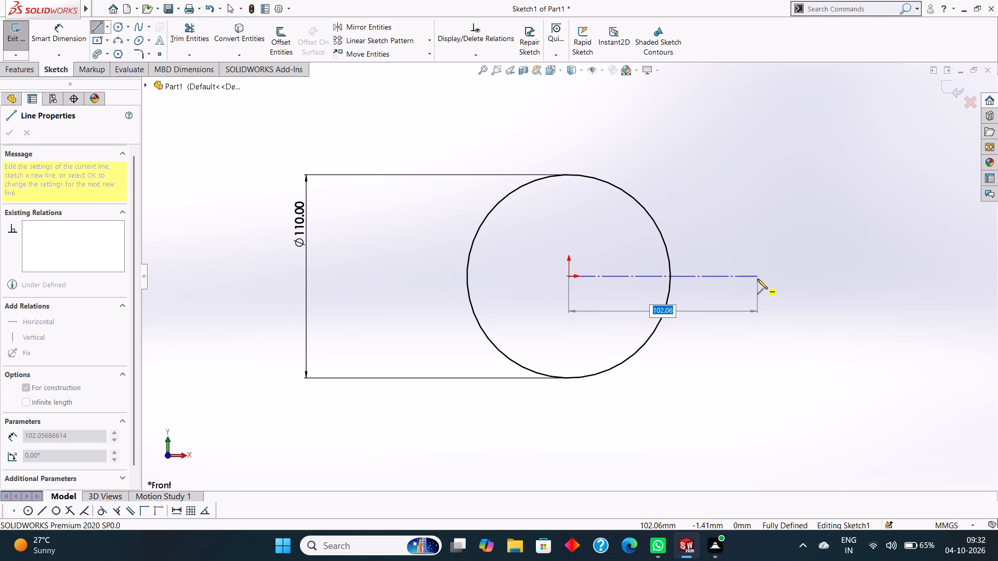
text(65)
key(Return)
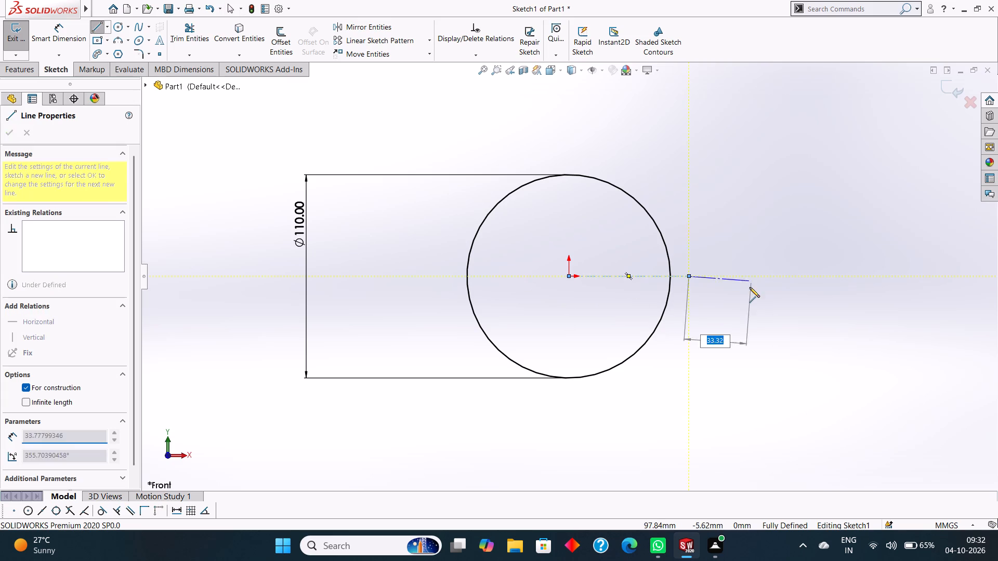
key(Escape)
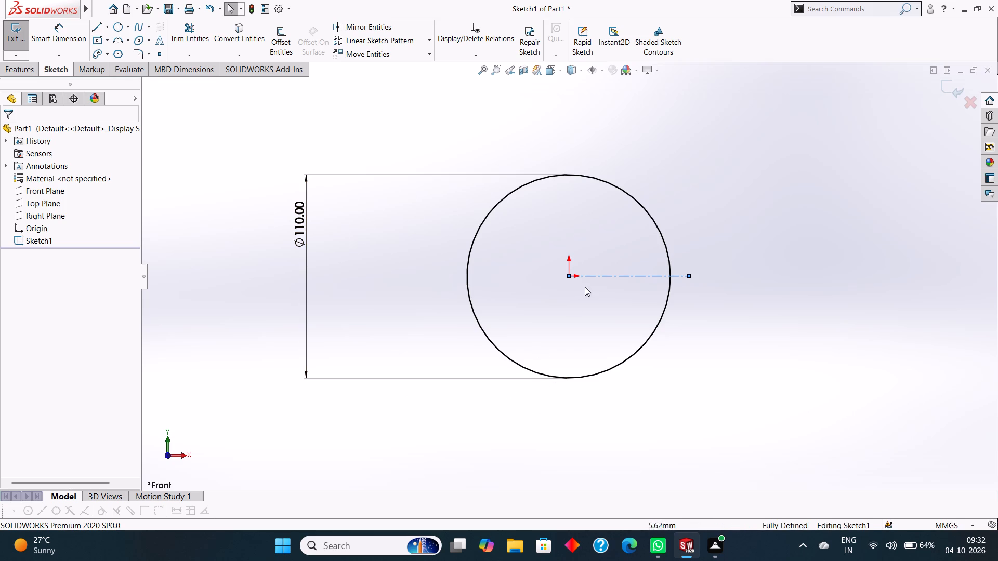
Dimension the horizontal centerline's length below it and set it to 80 mm.
click(59, 30)
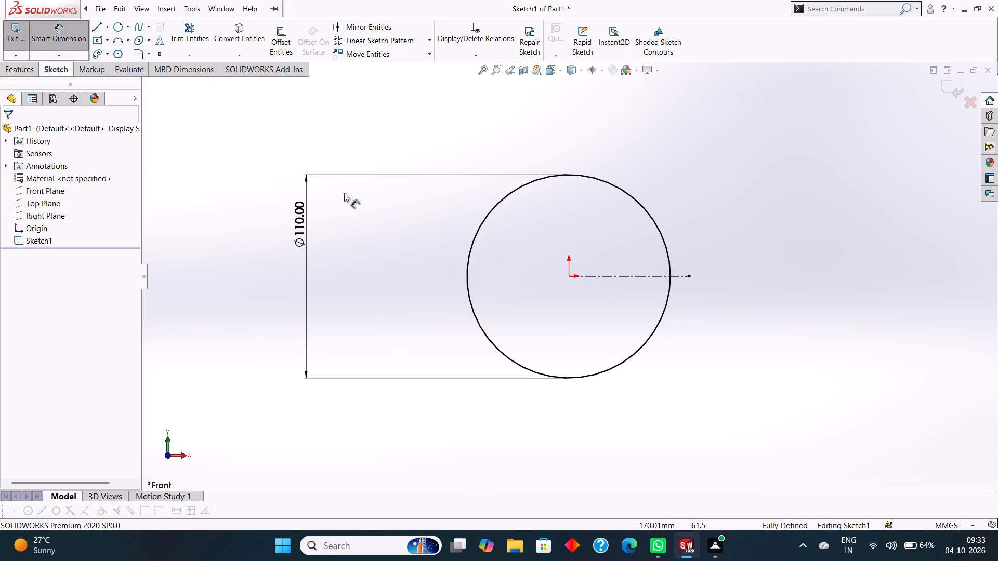
drag(629, 275, 632, 282)
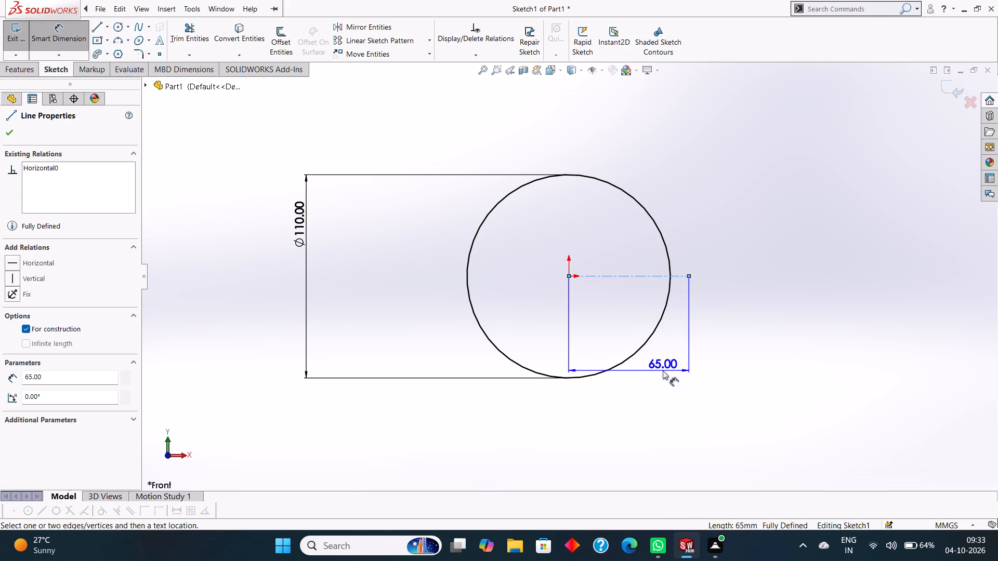
click(663, 371)
text(80)
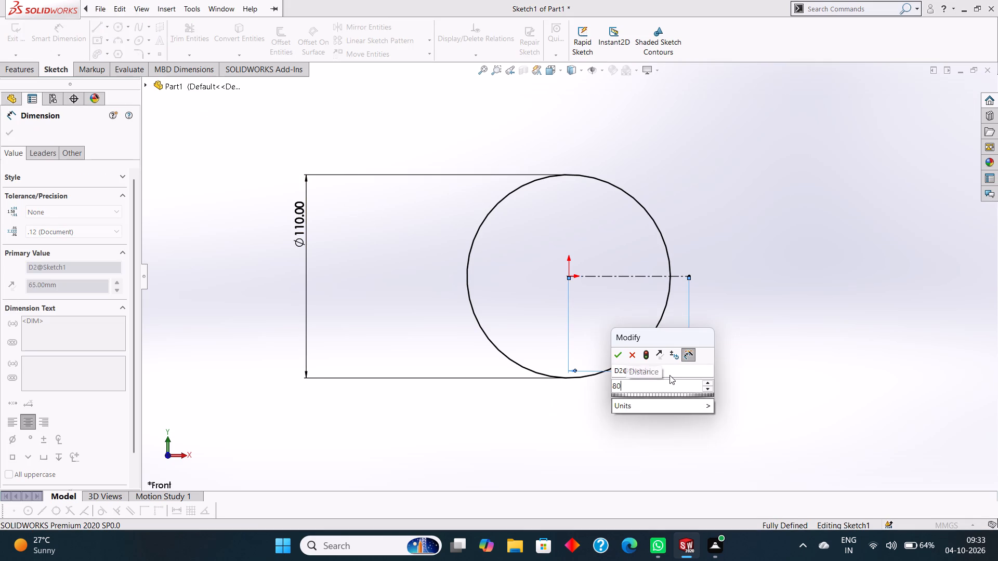
key(Return)
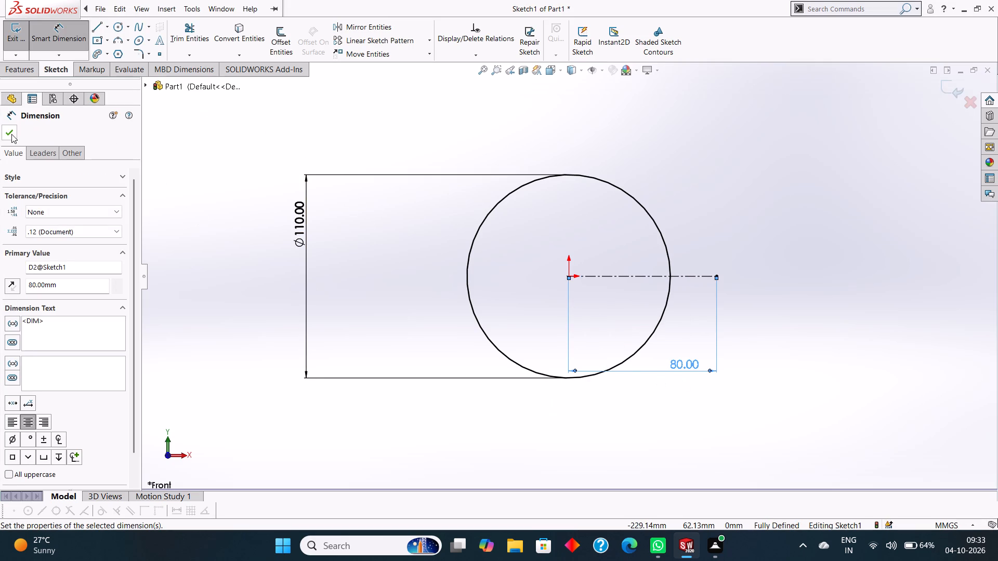
click(11, 134)
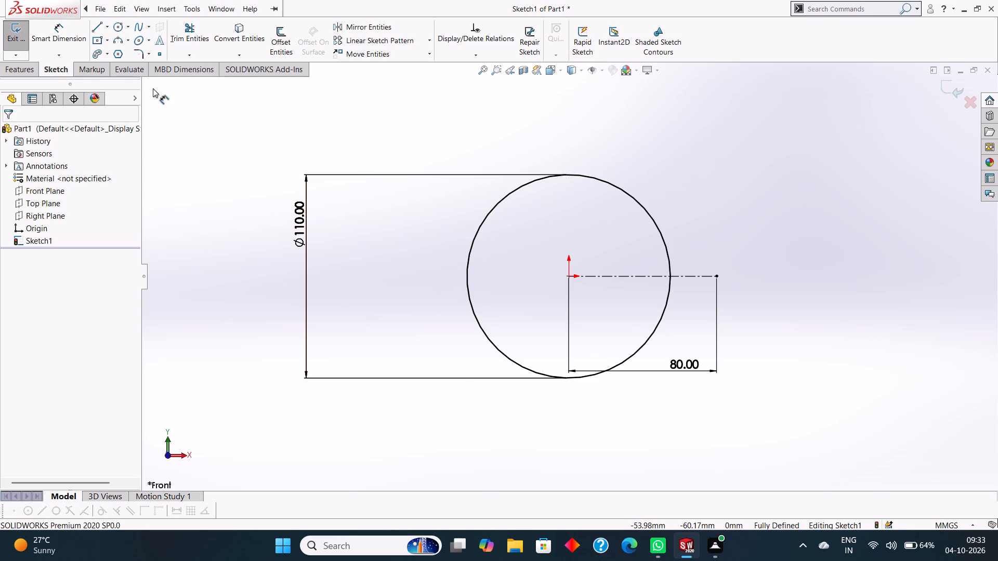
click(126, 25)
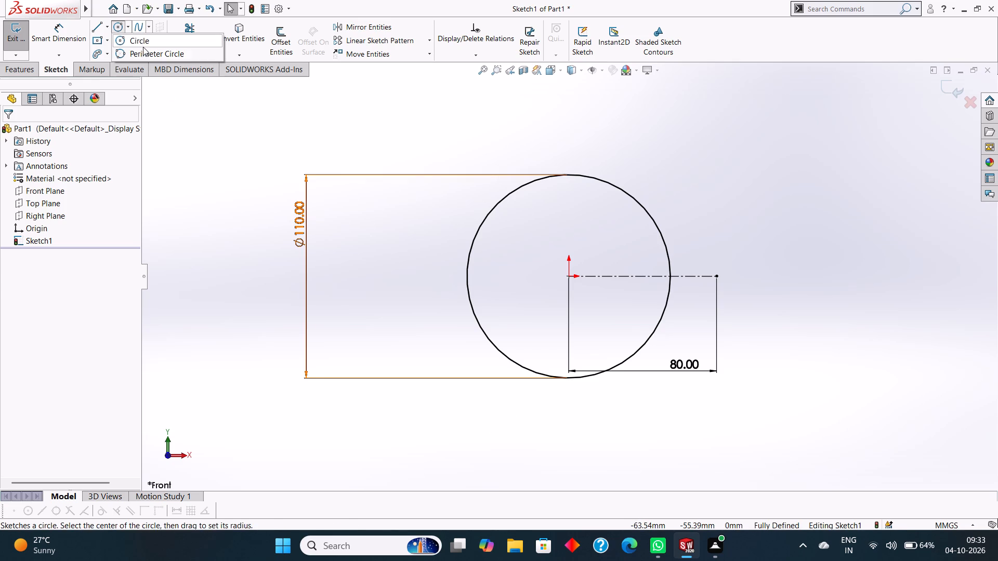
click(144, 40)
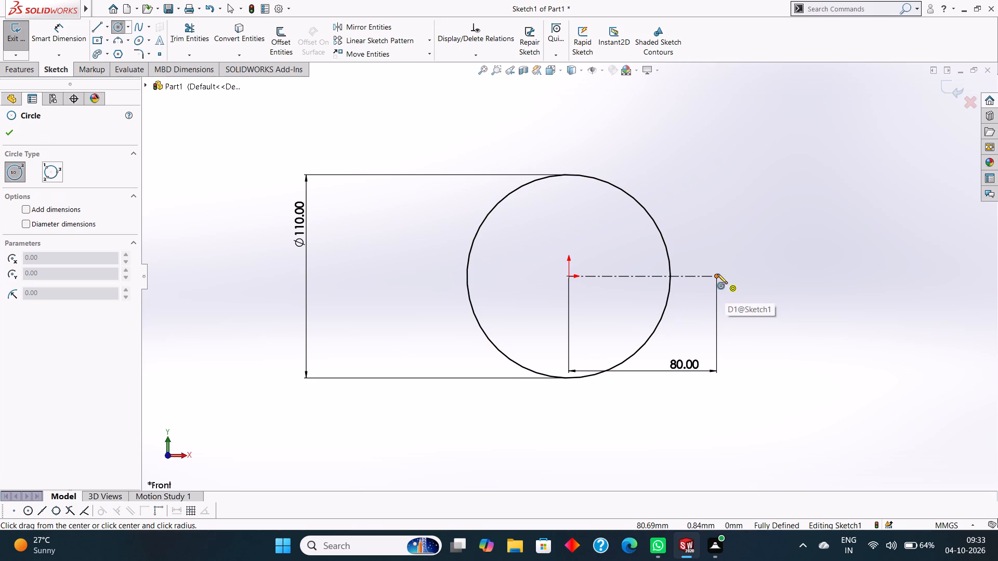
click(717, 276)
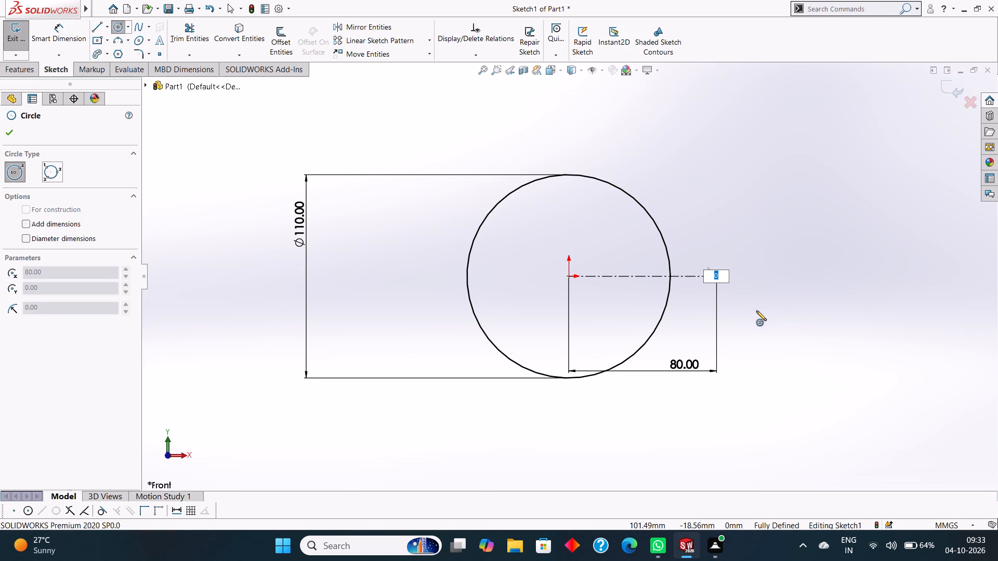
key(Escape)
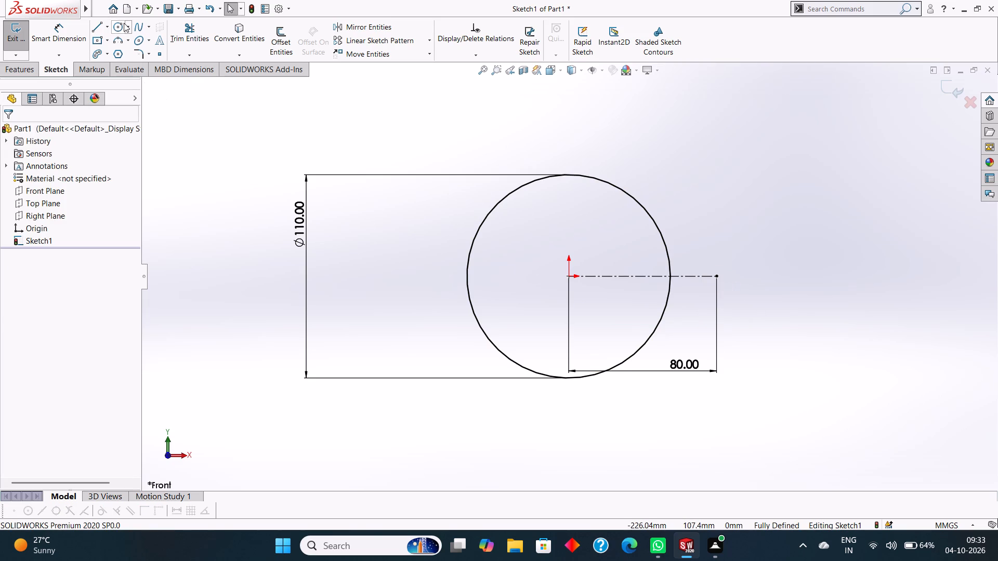
Sketch a second circle centred on the centerline's outer endpoint with a 40 mm radius.
click(130, 30)
click(146, 39)
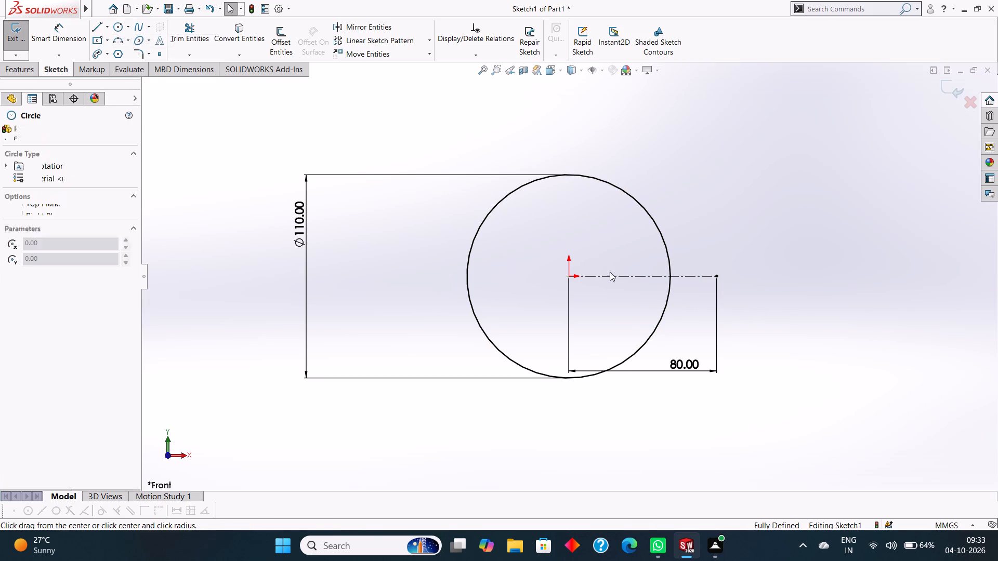
drag(717, 275, 760, 312)
text(40)
key(Return)
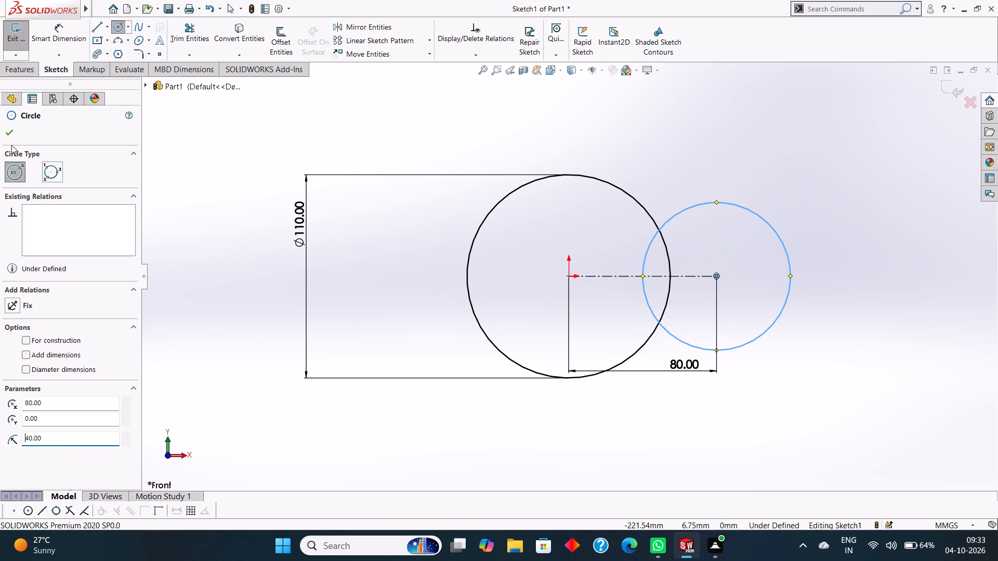
click(12, 132)
Dimension the second circle's diameter, placing the dimension above and outside that circle.
click(48, 42)
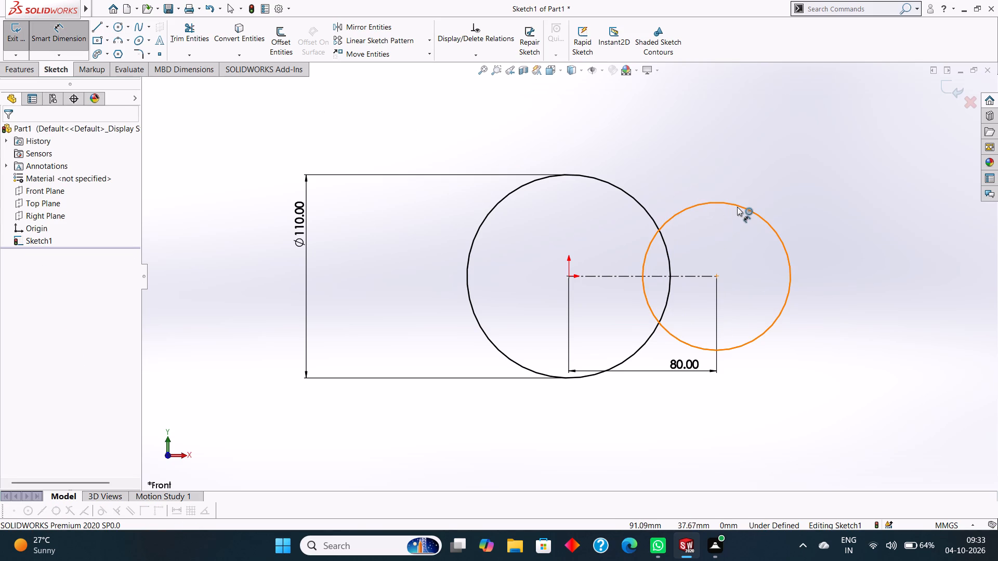
drag(737, 207, 739, 202)
click(832, 143)
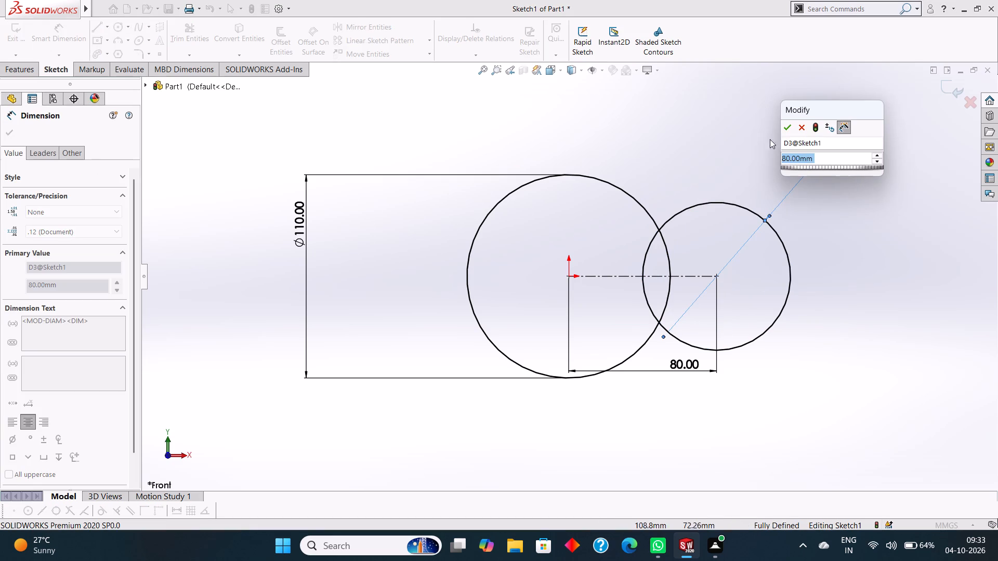
click(783, 128)
click(15, 128)
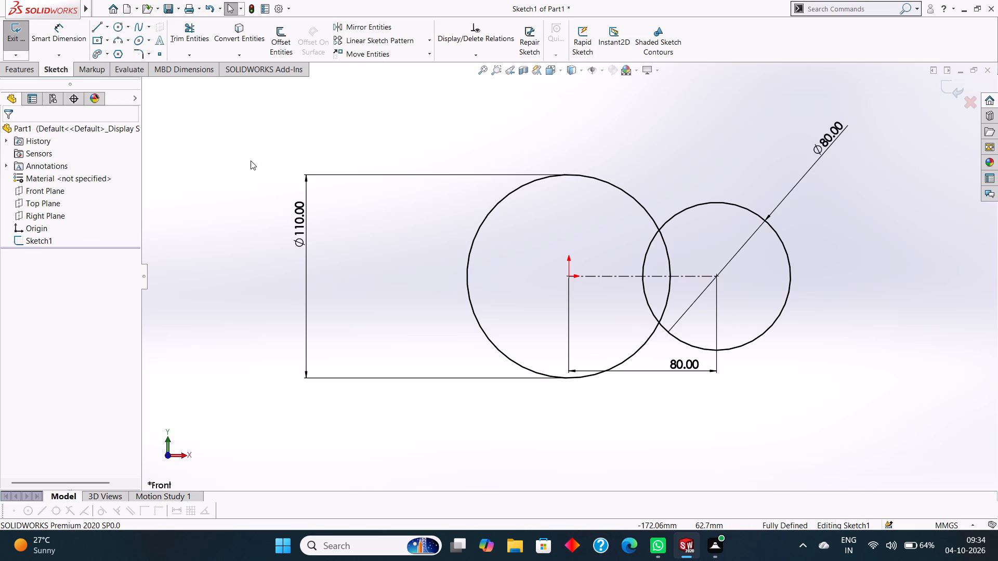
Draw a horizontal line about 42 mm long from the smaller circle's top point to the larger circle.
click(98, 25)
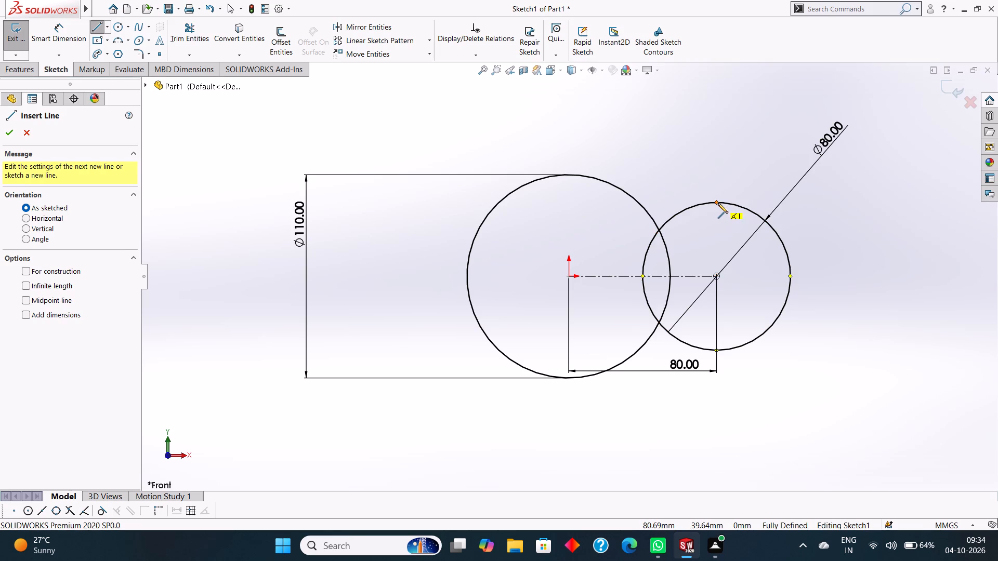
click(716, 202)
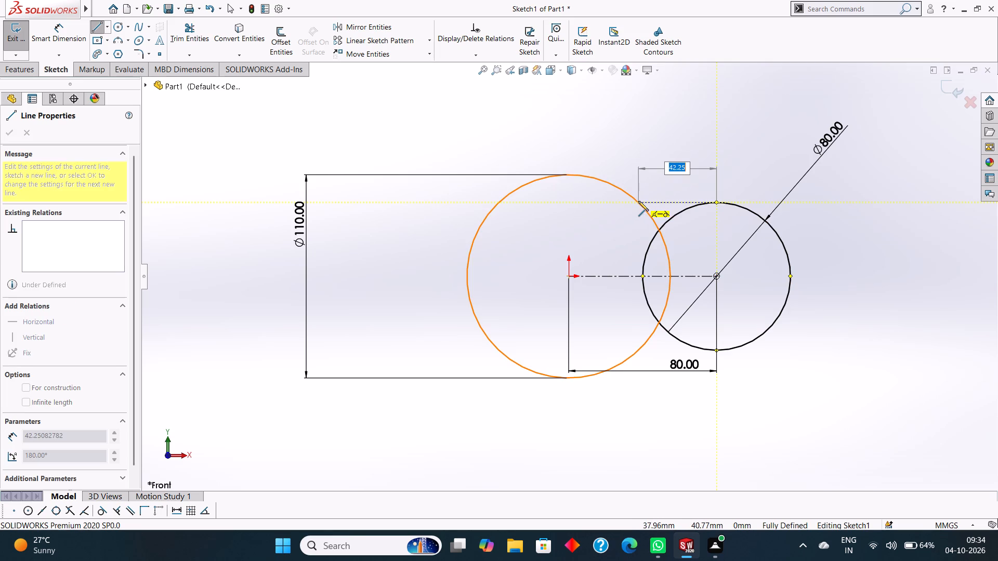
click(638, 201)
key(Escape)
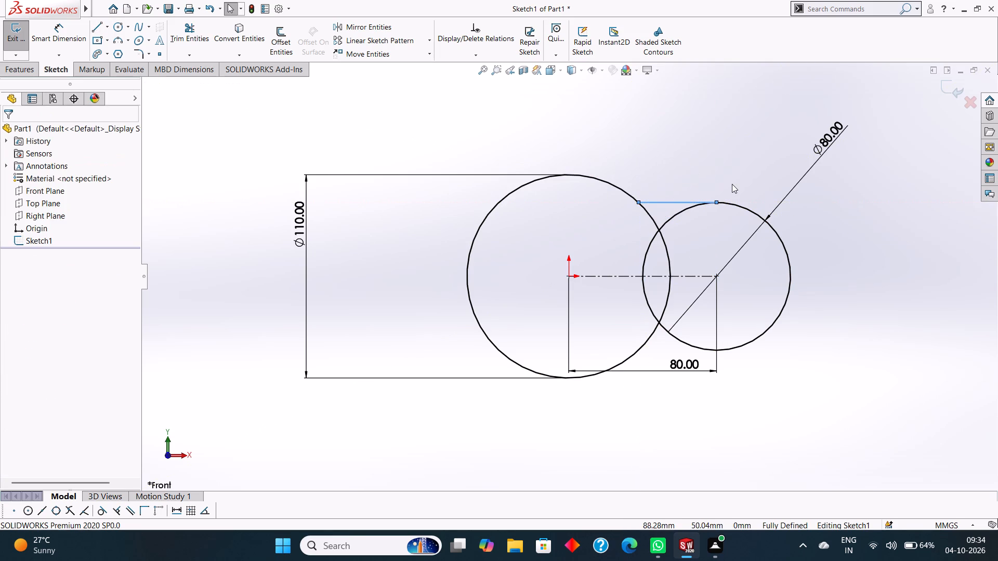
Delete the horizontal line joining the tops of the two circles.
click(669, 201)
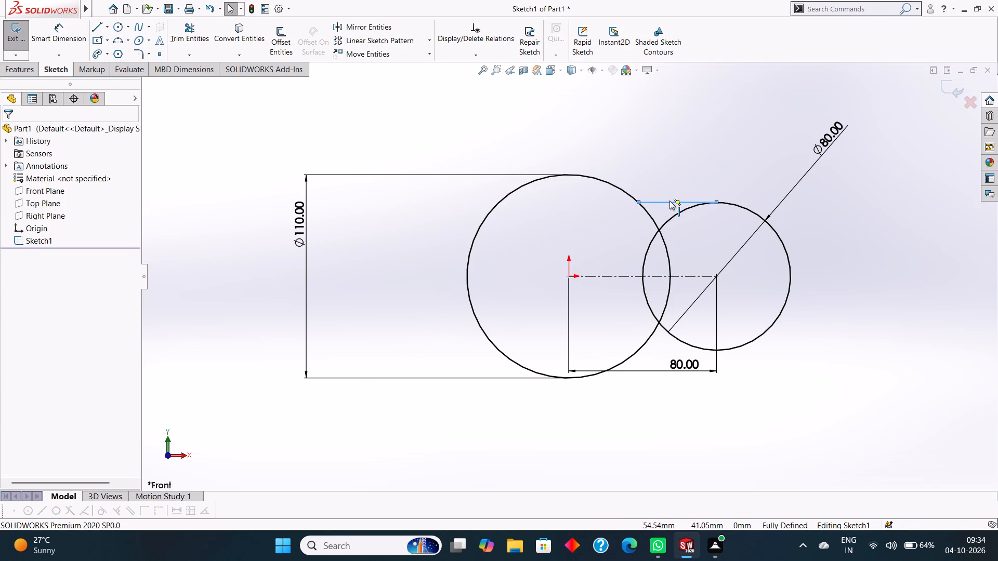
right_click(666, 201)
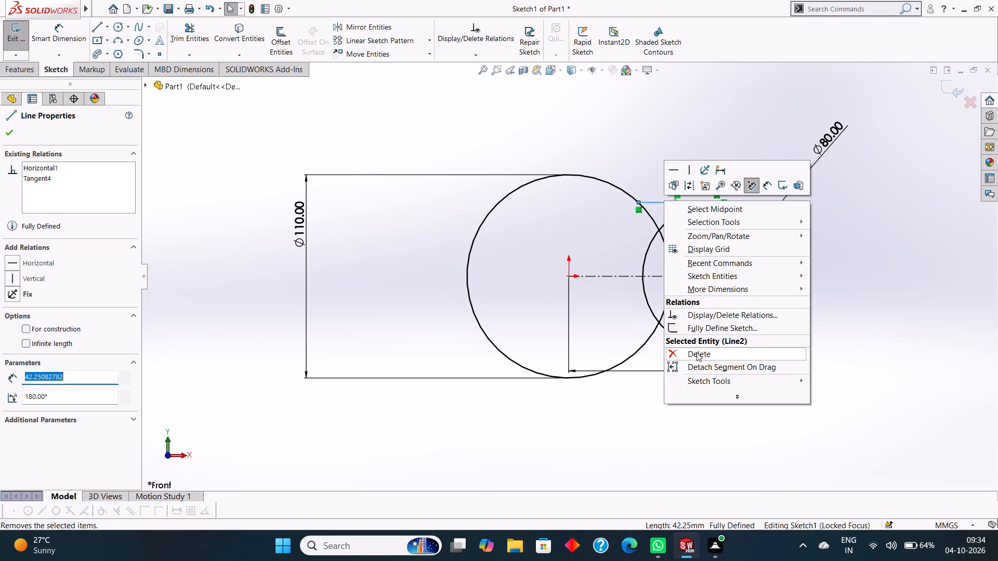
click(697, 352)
Draw a horizontal line about 42 mm long from the smaller circle's top point to the larger circle.
click(96, 27)
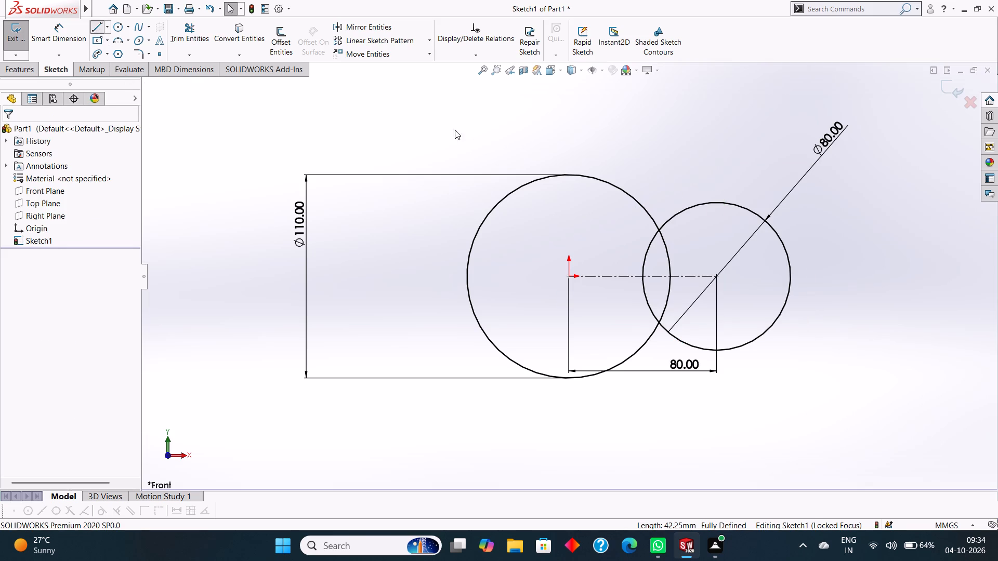
click(716, 203)
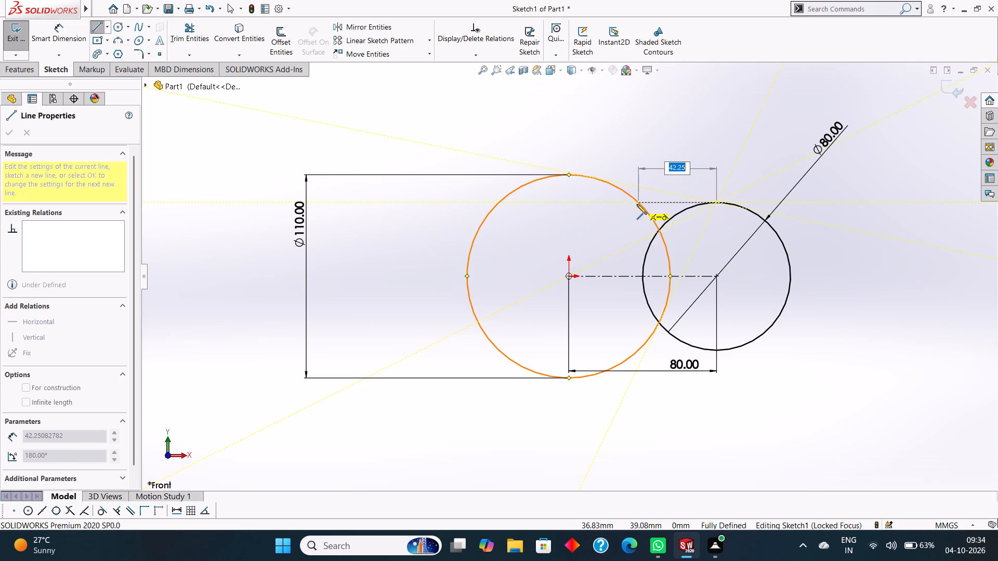
click(637, 204)
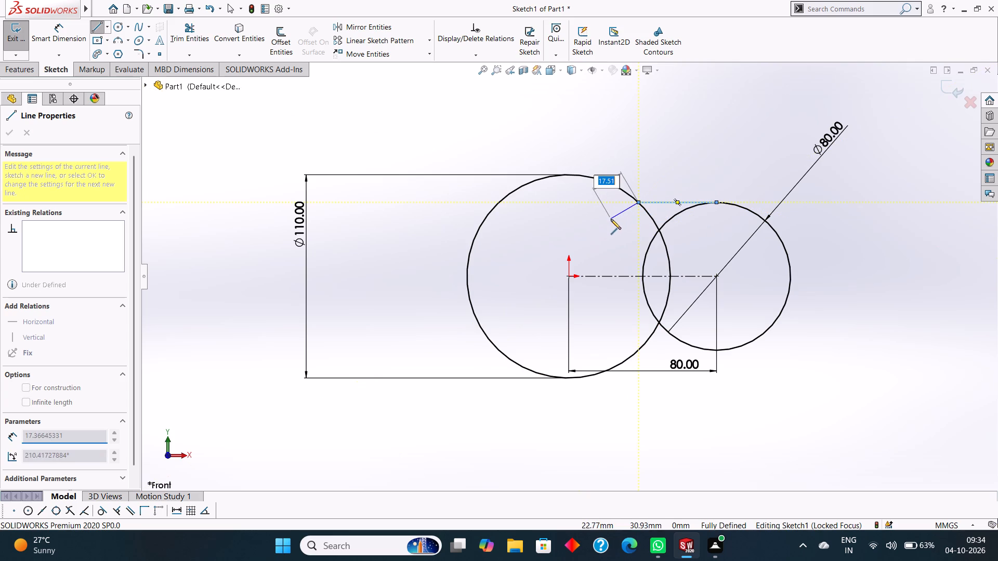
key(Escape)
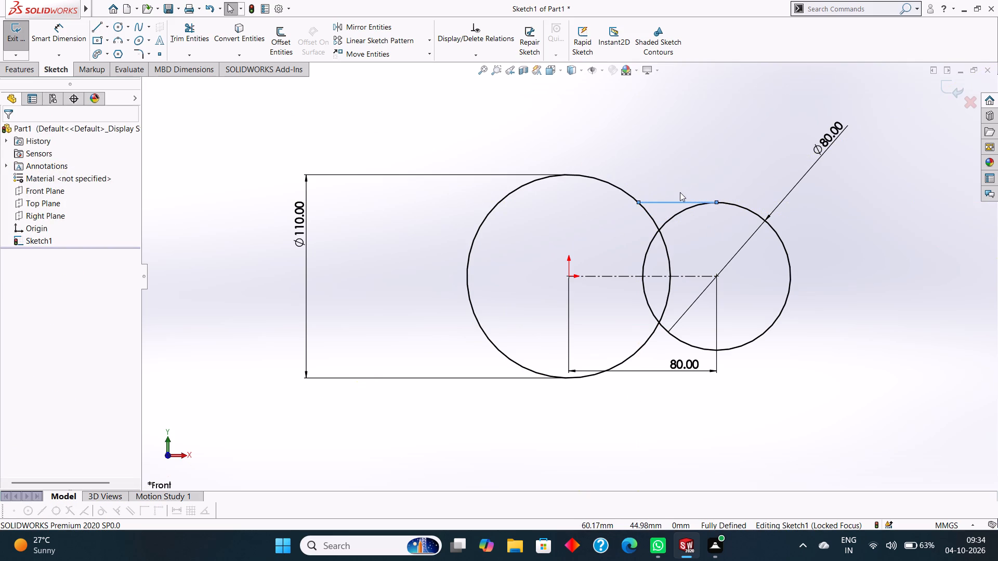
Draw a horizontal line about 42 mm long from the smaller circle's bottom point to the larger circle.
scroll(673, 211, up, 3)
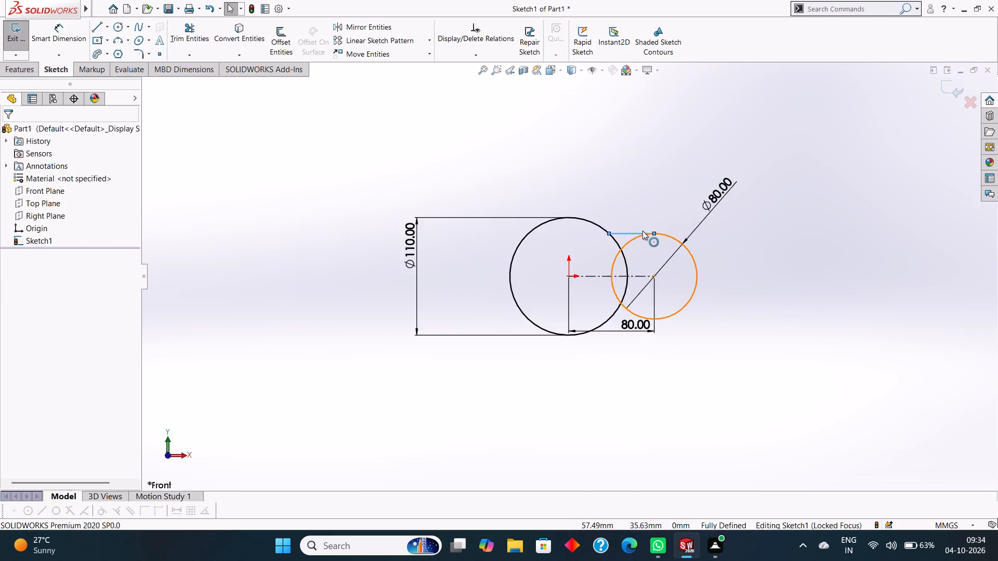
scroll(642, 231, up, 1)
scroll(616, 242, down, 6)
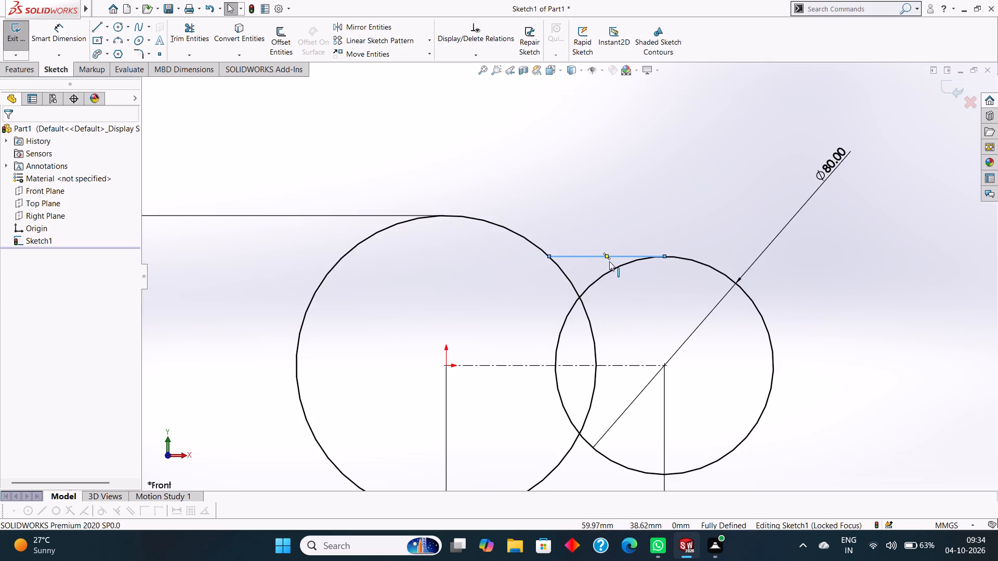
scroll(607, 264, down, 4)
scroll(604, 270, up, 5)
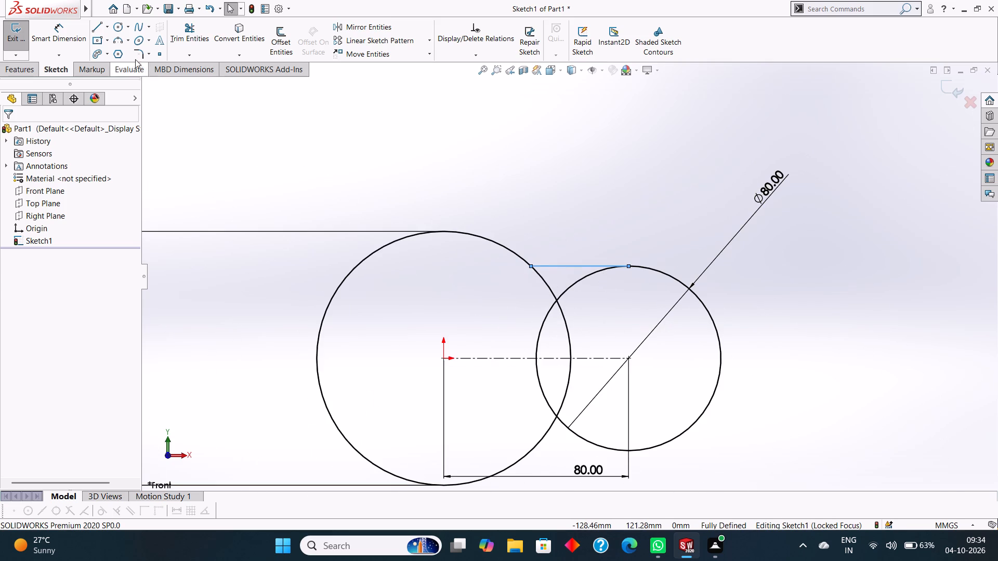
click(98, 23)
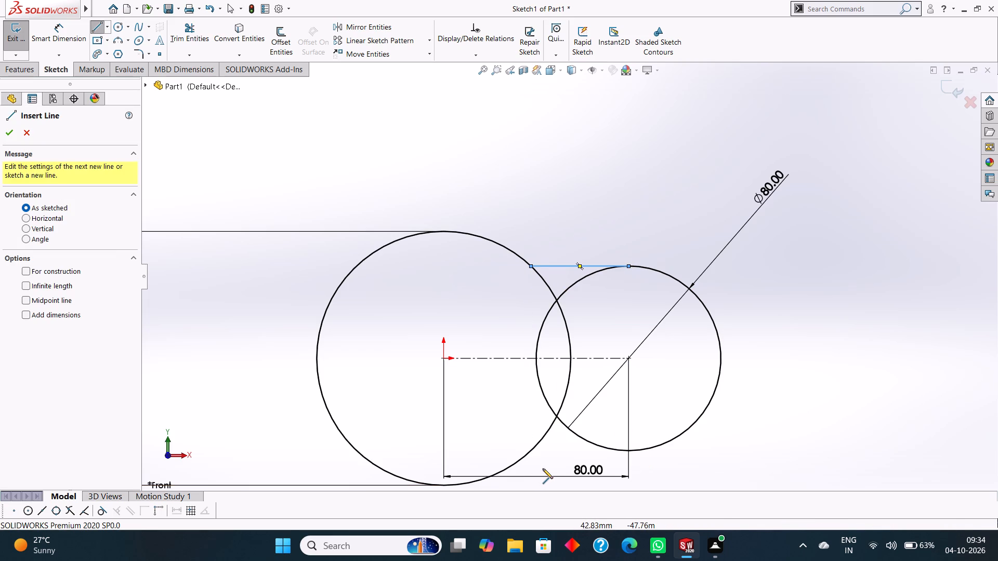
click(628, 450)
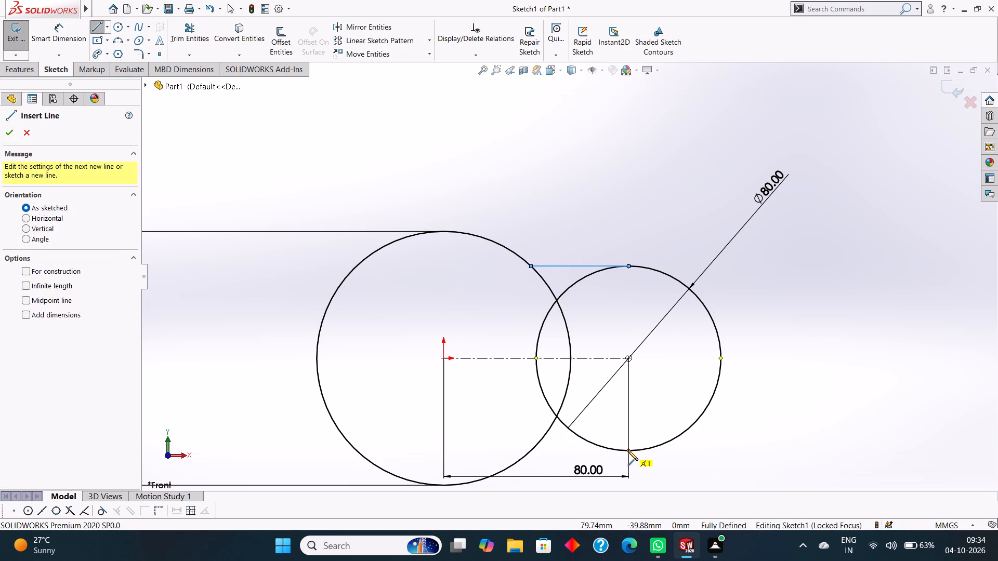
click(530, 449)
key(Escape)
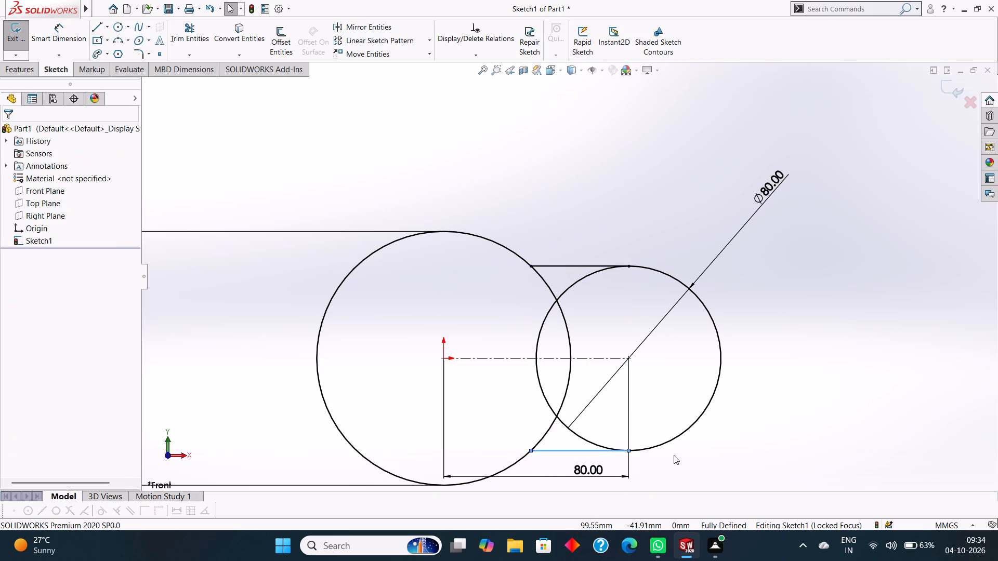
Delete the horizontal line that runs from the smaller circle's top point to the larger circle.
scroll(627, 376, up, 2)
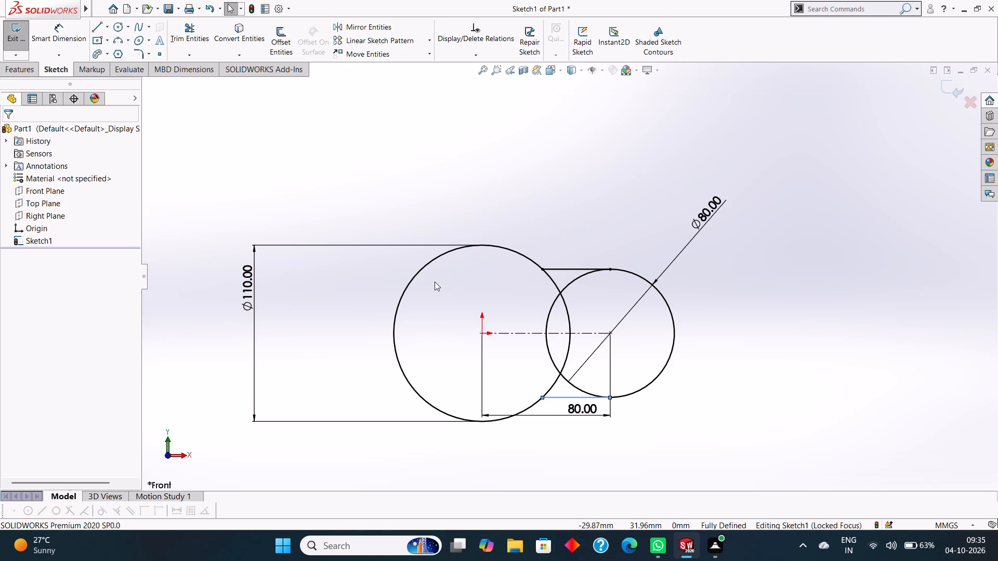
right_click(560, 268)
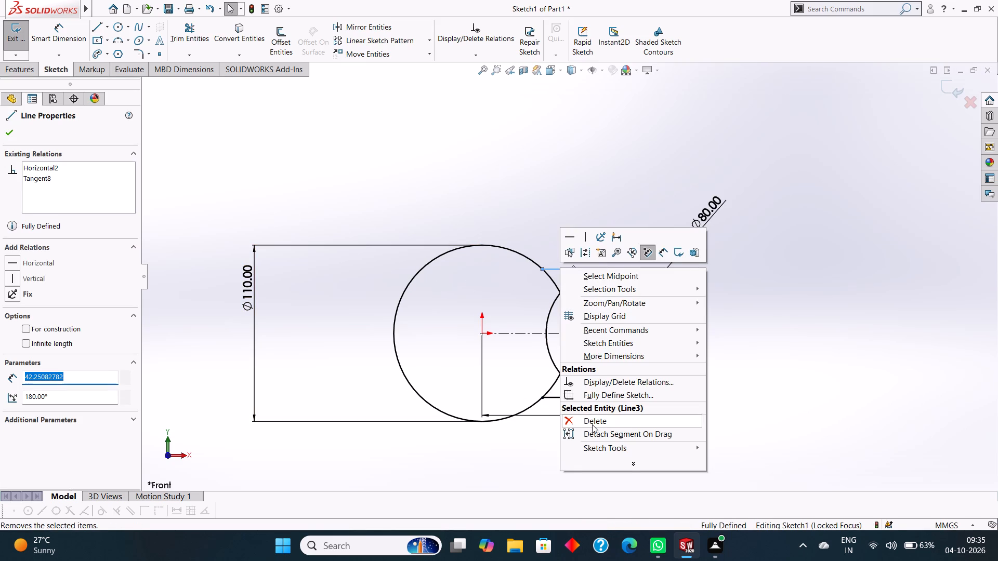
click(592, 424)
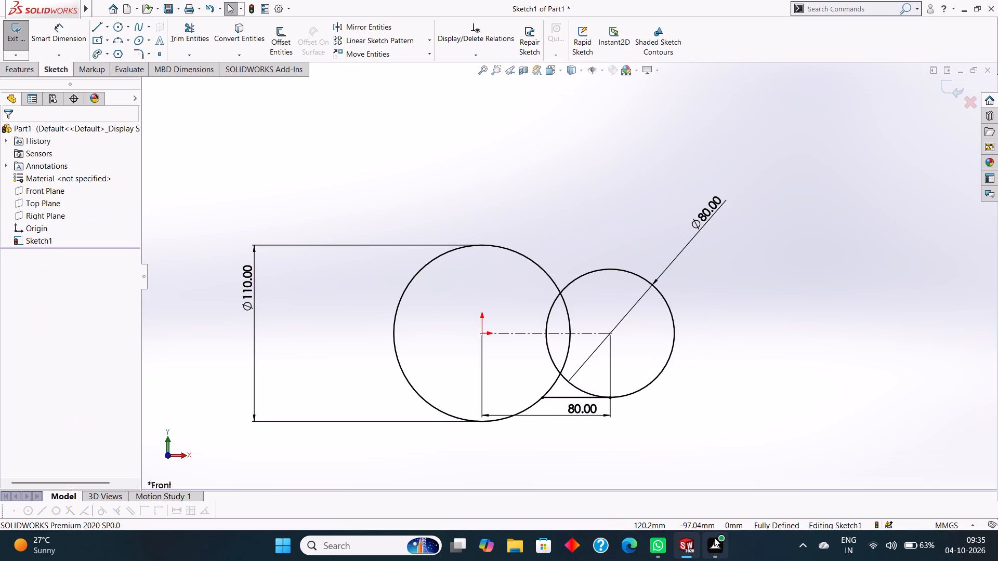
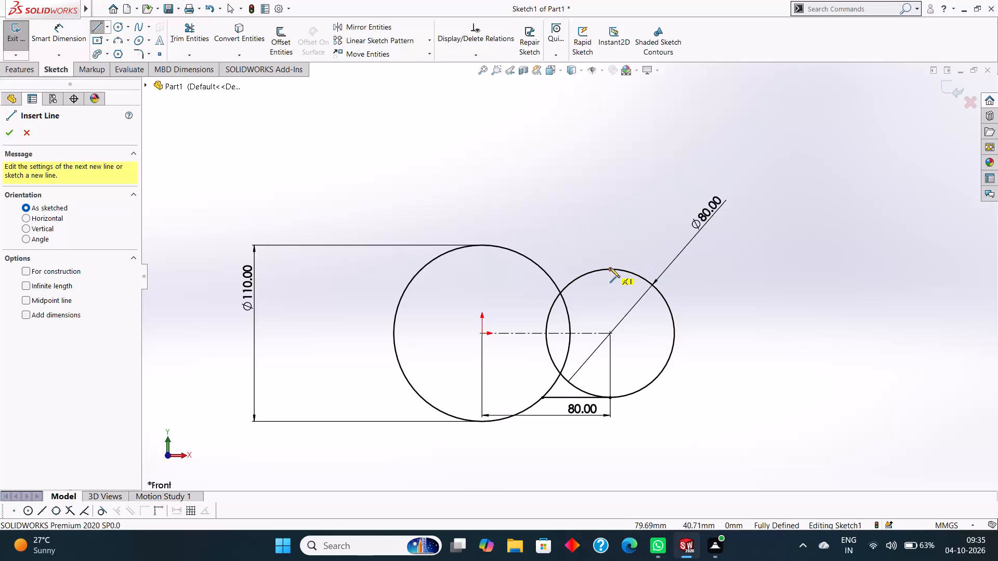
Draw a horizontal line about 42 mm long from the smaller circle's top point to the larger circle.
click(610, 269)
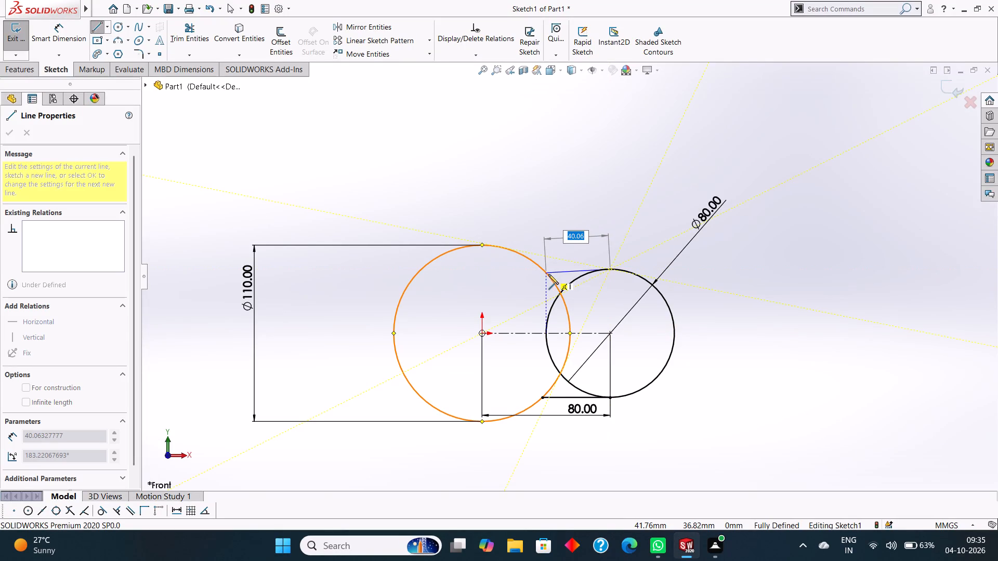
click(541, 269)
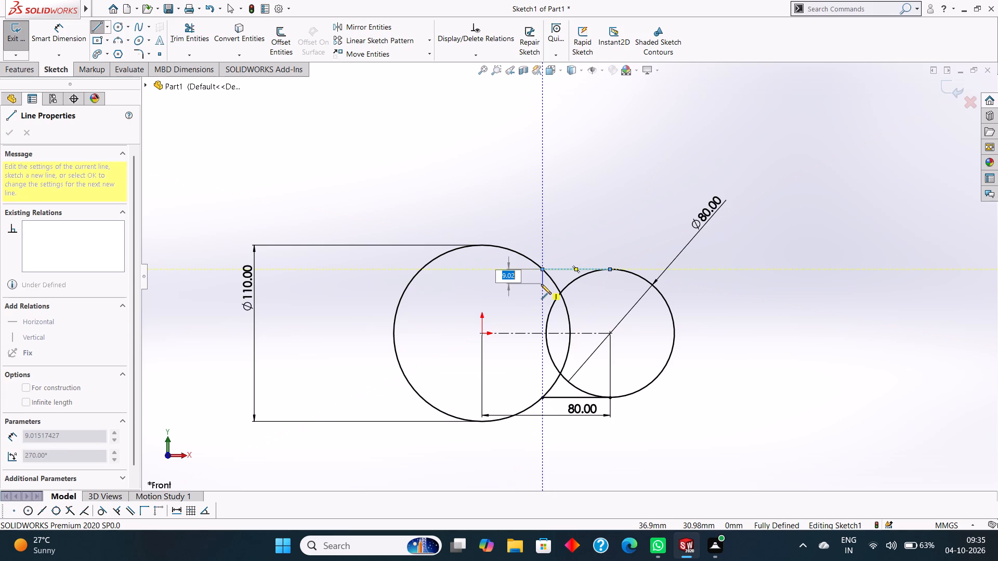
key(Escape)
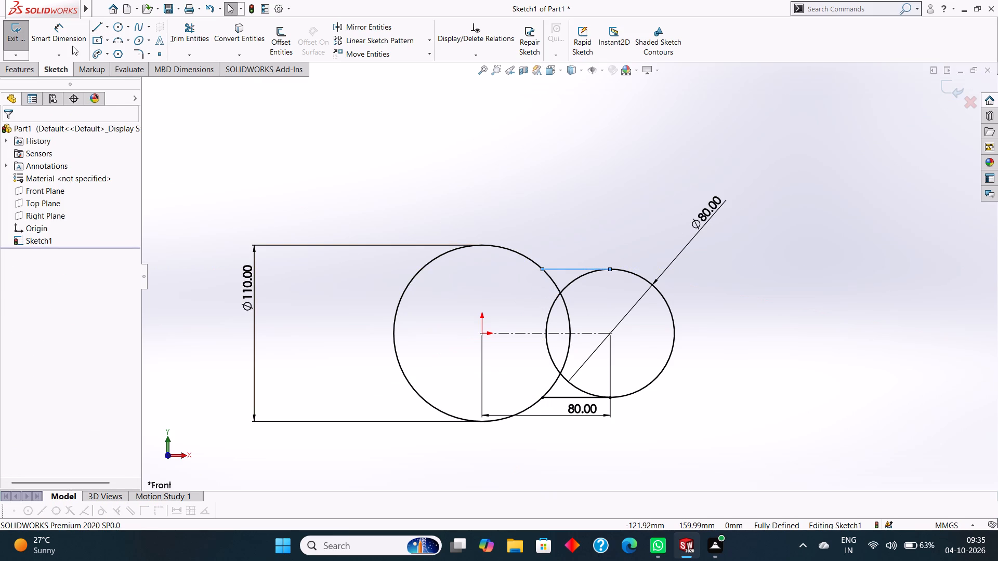
Trim away the inner arcs of both circles between the two horizontal lines, leaving one closed outer profile.
click(184, 31)
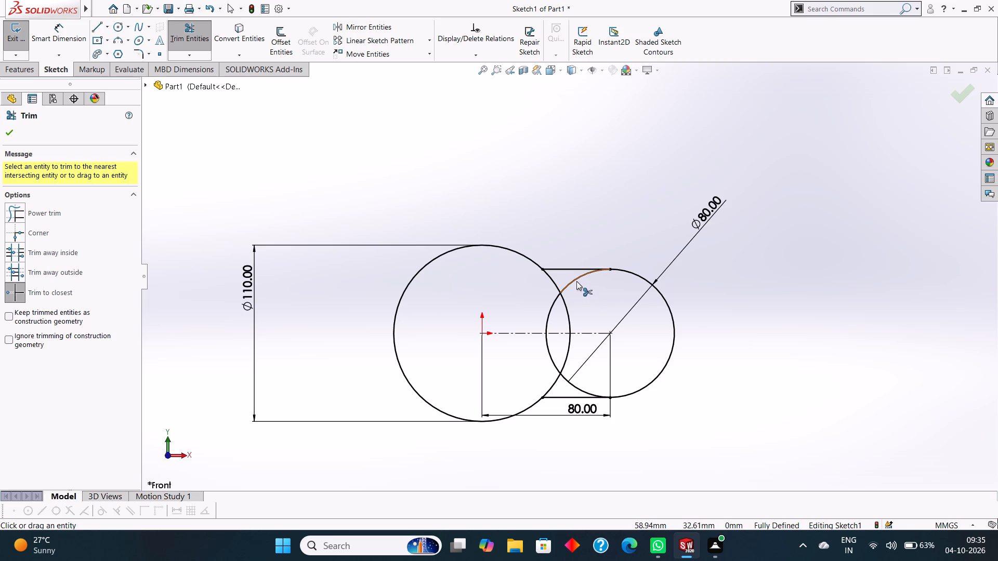
click(576, 281)
click(553, 280)
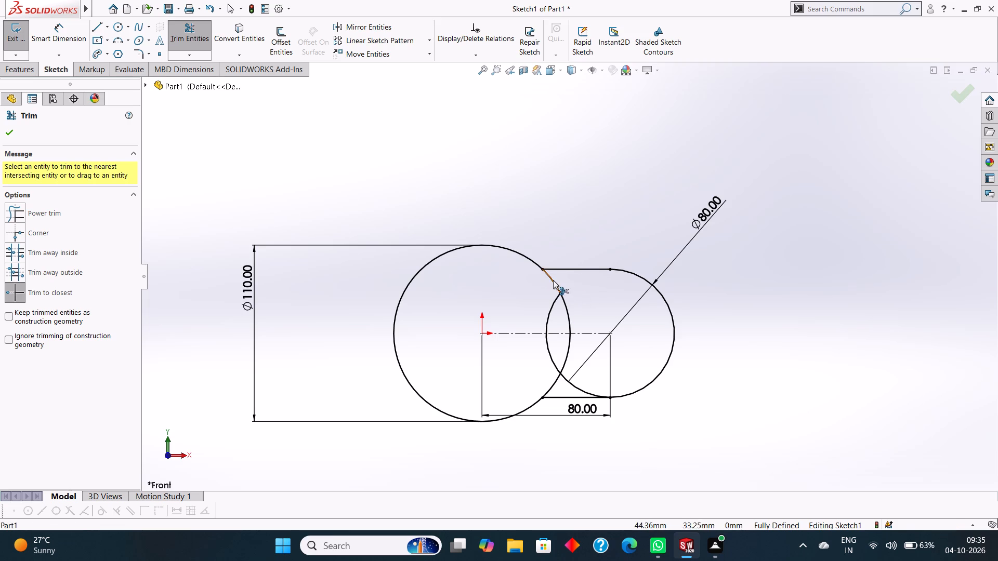
click(567, 308)
click(550, 305)
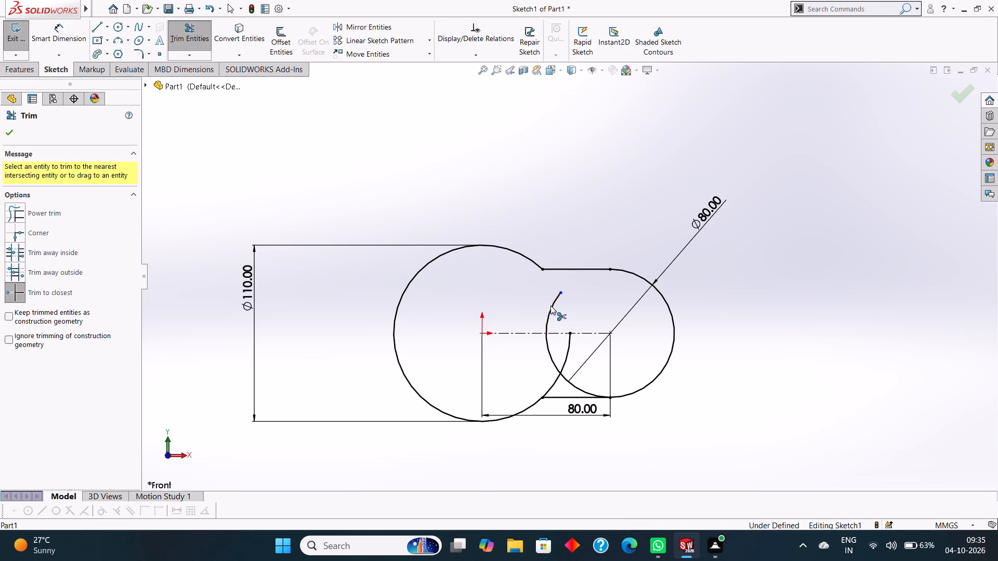
click(568, 340)
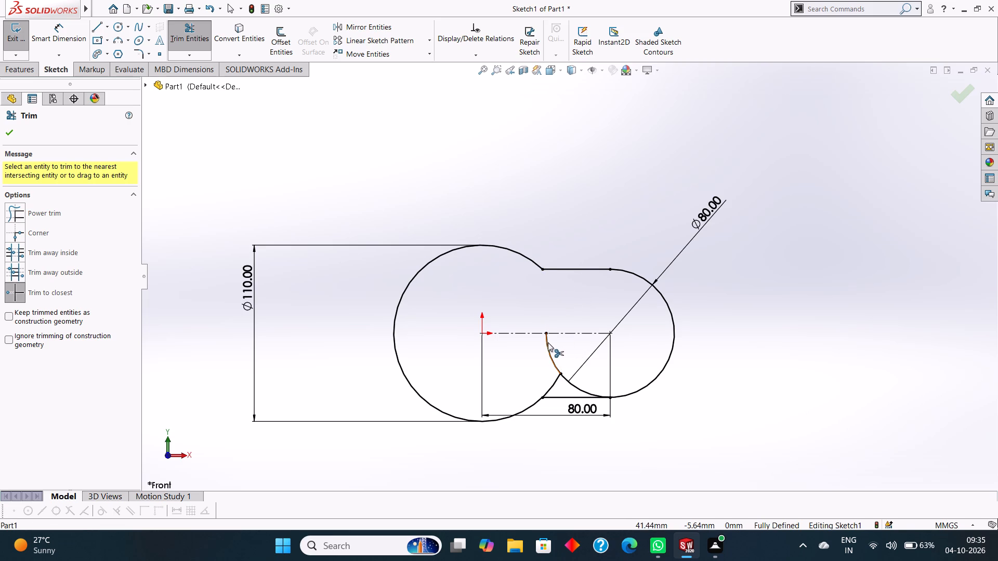
click(547, 342)
click(576, 387)
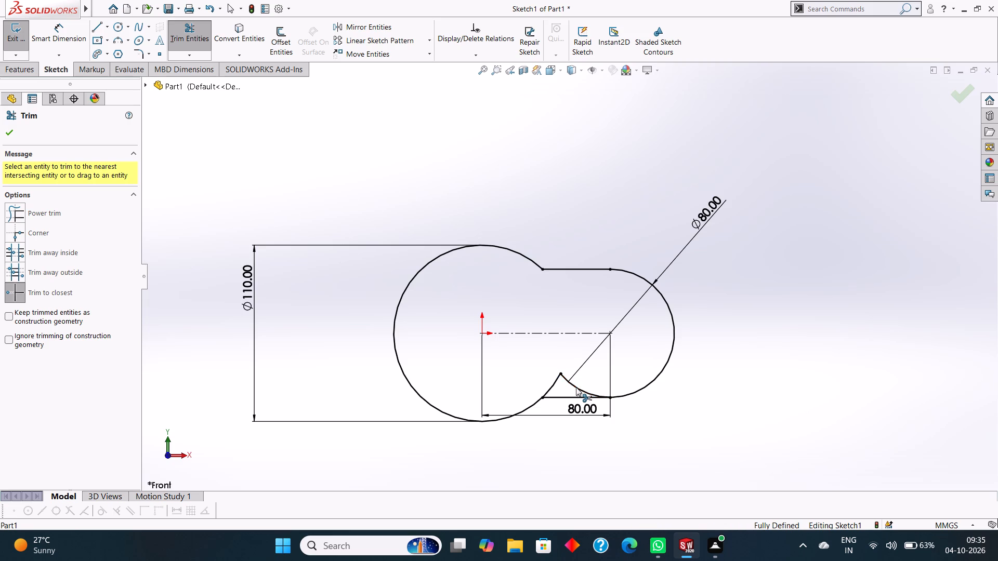
click(559, 377)
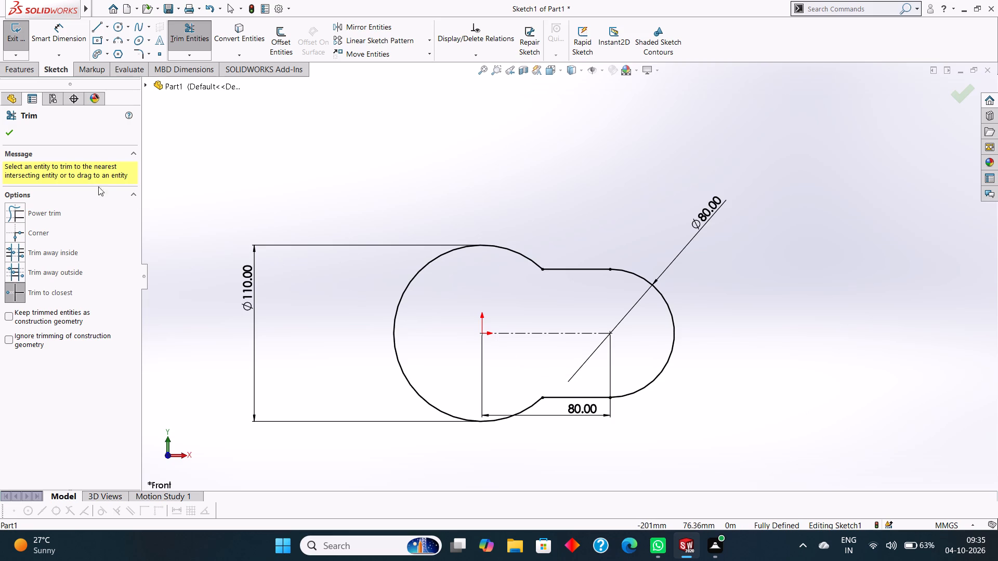
click(4, 133)
Extrude the closed profile as a blind boss 10 mm deep.
click(24, 72)
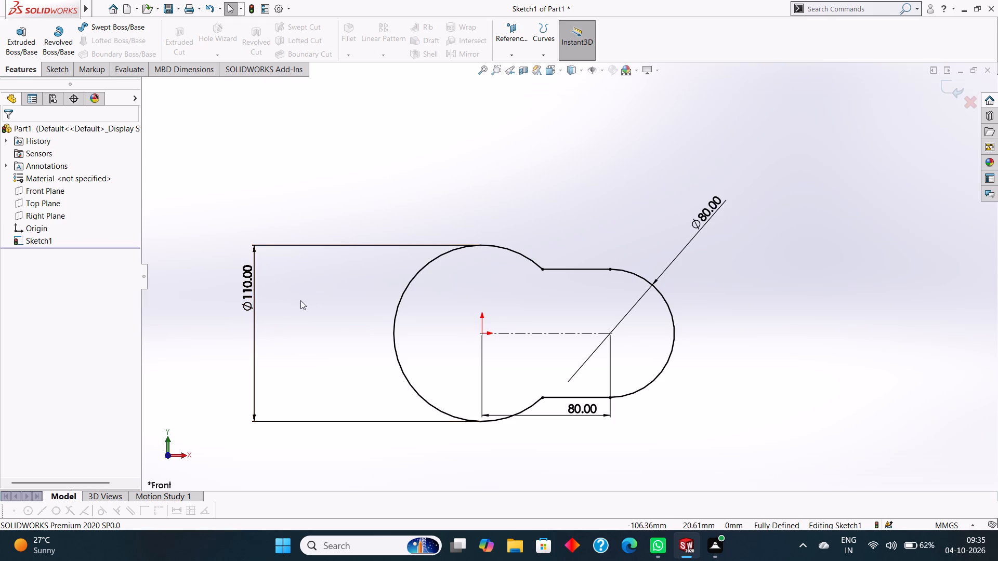
click(19, 43)
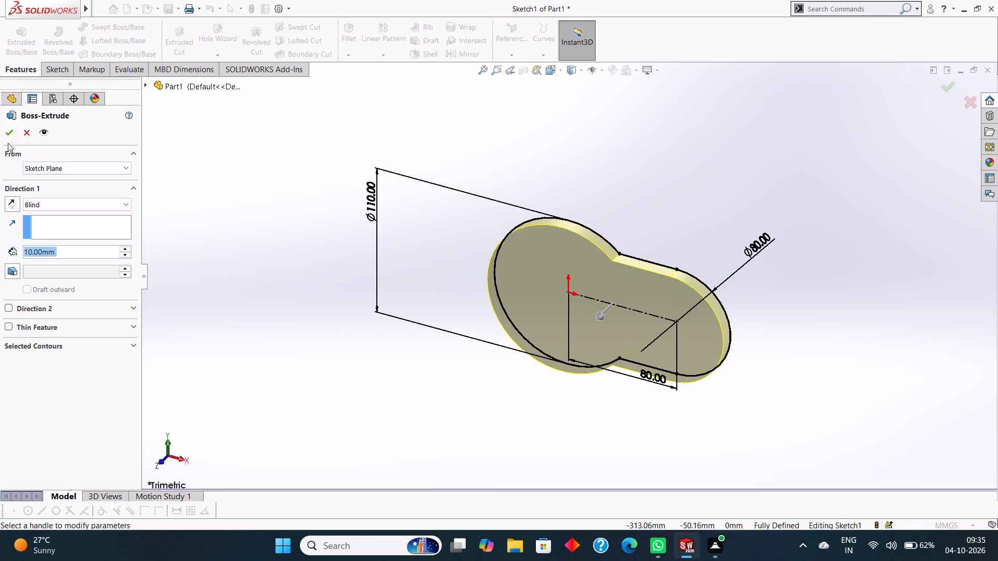
click(11, 130)
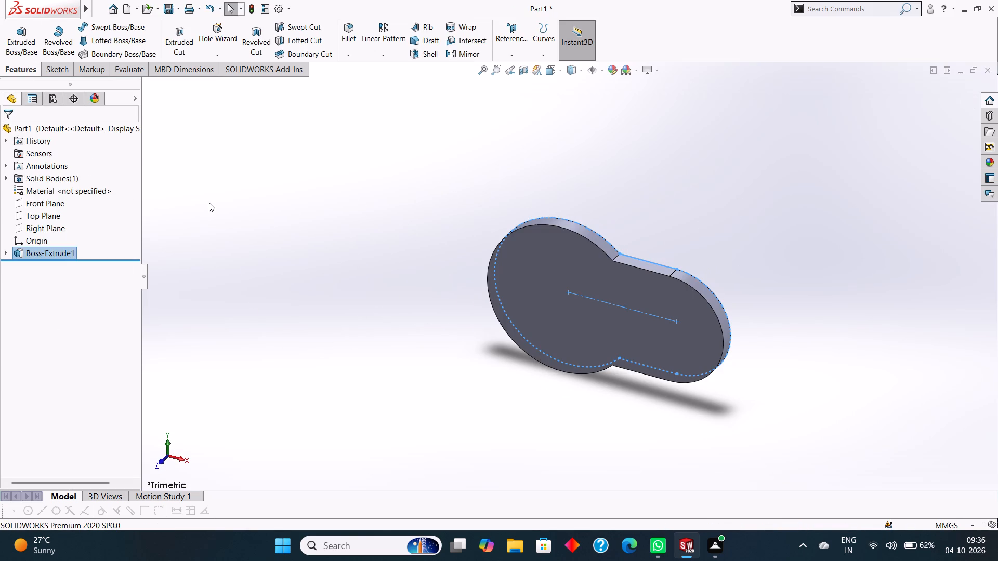
click(209, 203)
Start a sketch on the plate's front face and draw a circle about 51 mm in diameter centred on the origin.
click(556, 294)
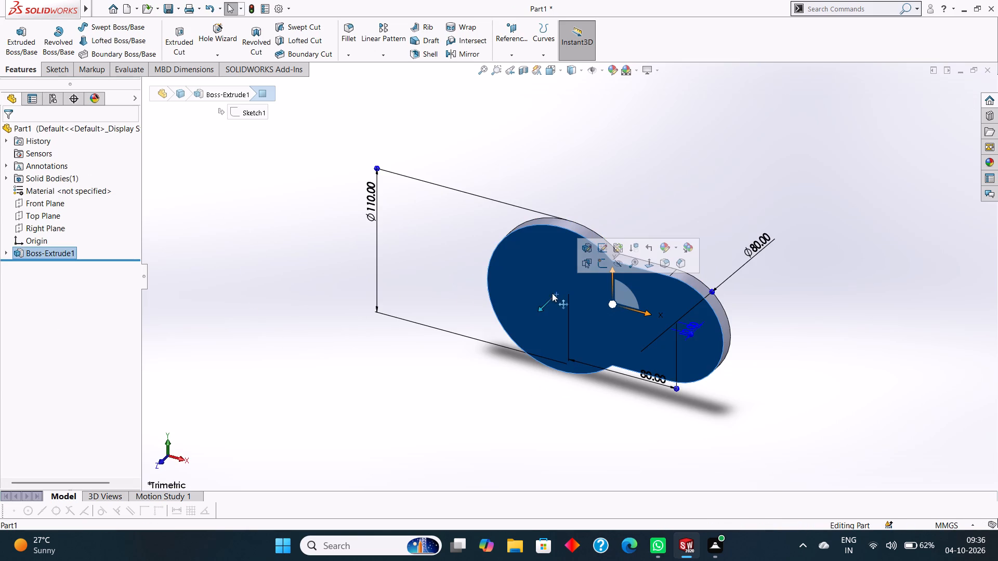
key(ctrl+8)
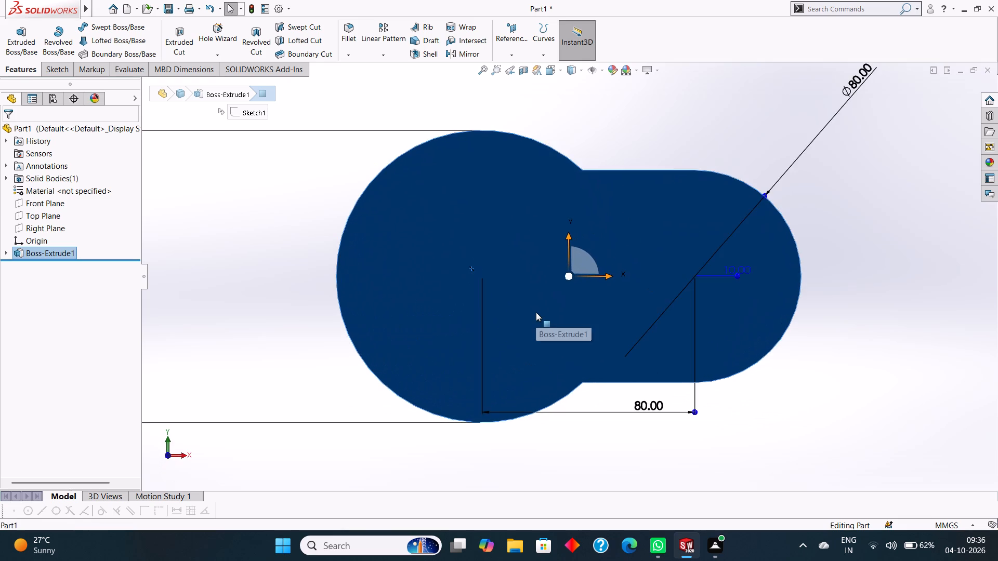
key(Escape)
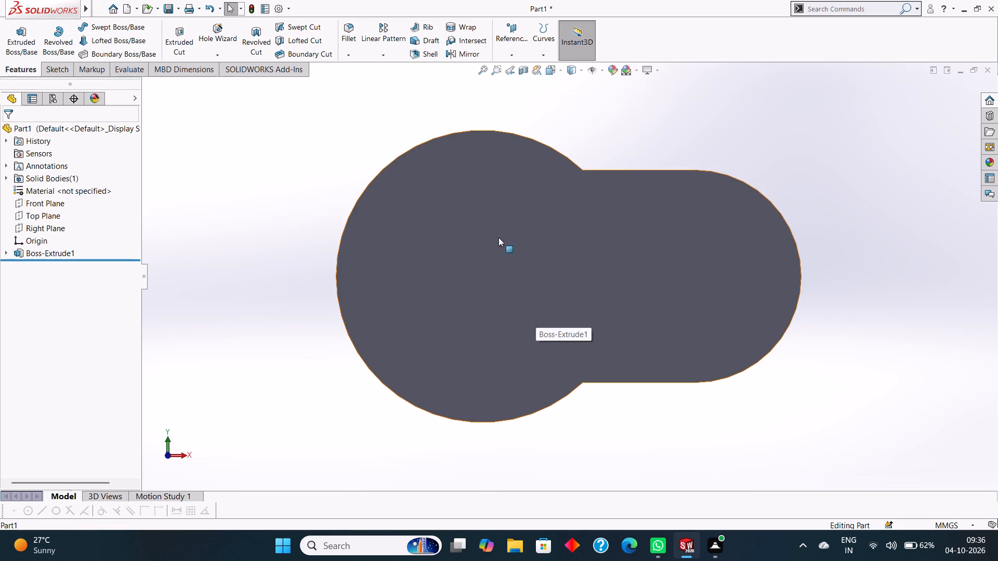
right_click(492, 207)
click(519, 188)
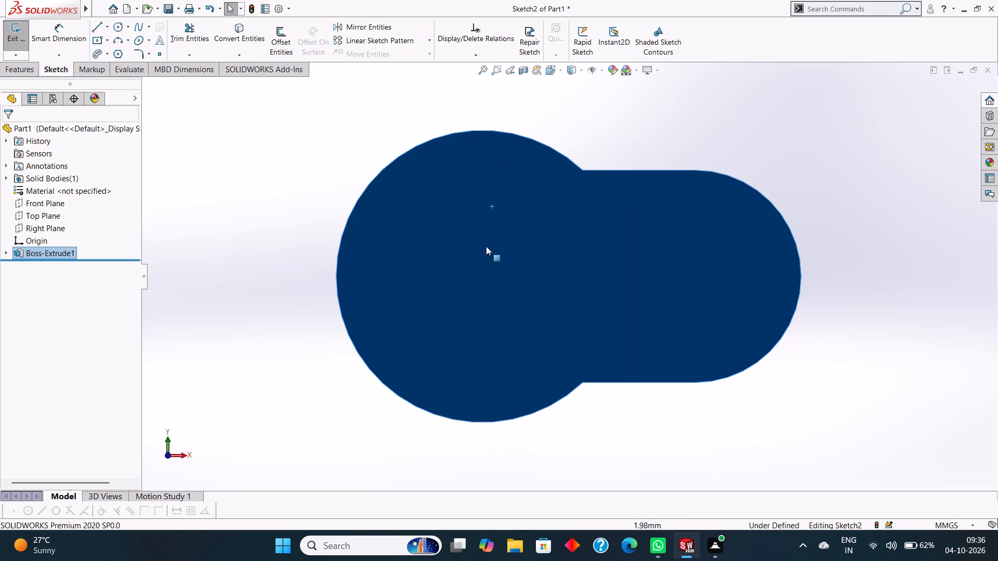
key(Escape)
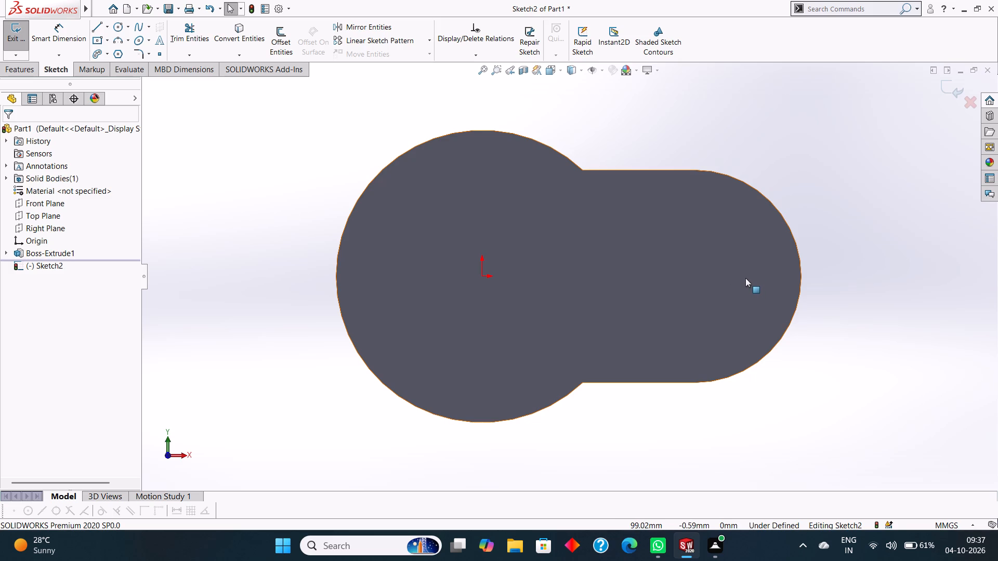
click(118, 25)
drag(483, 276, 518, 315)
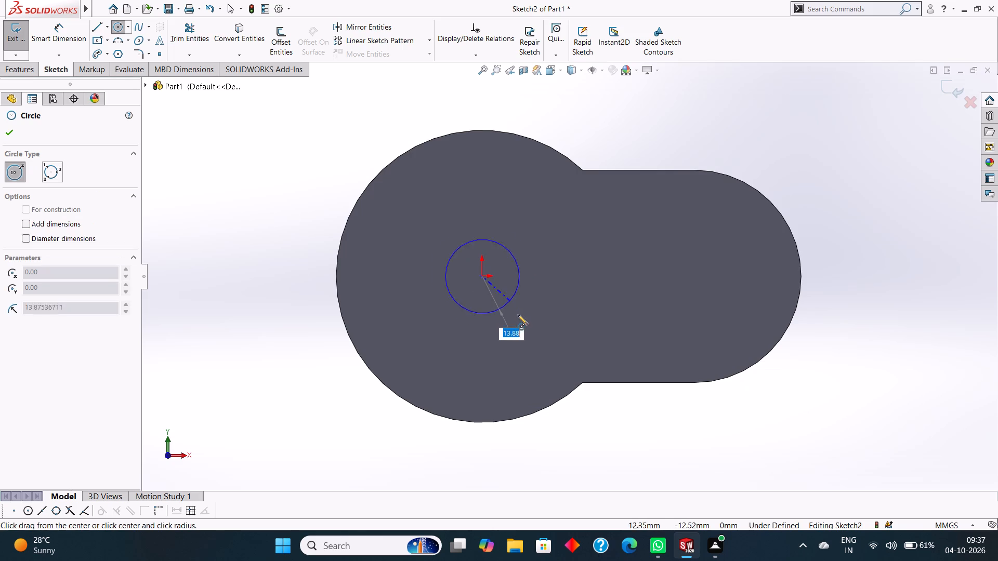
drag(518, 315, 528, 327)
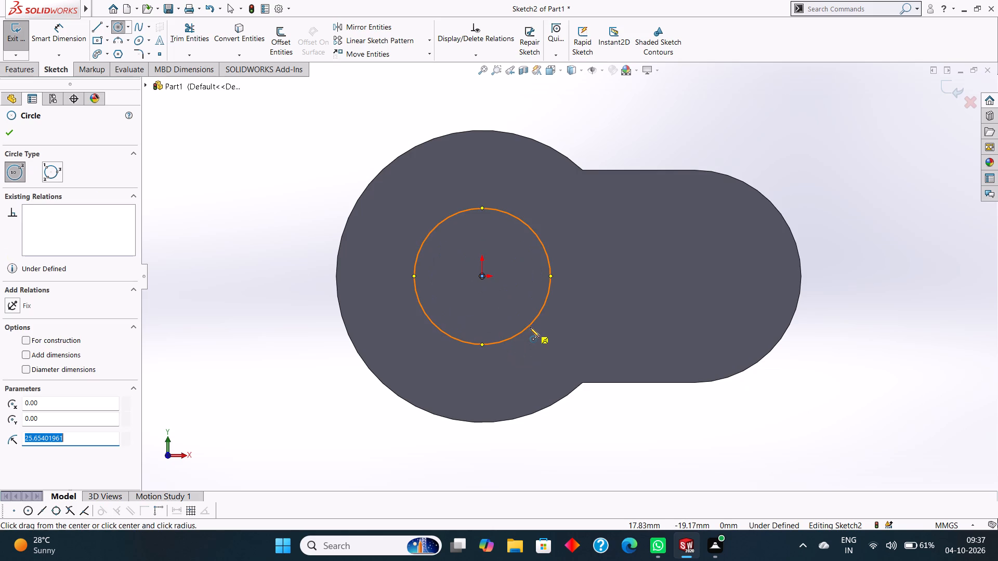
click(11, 131)
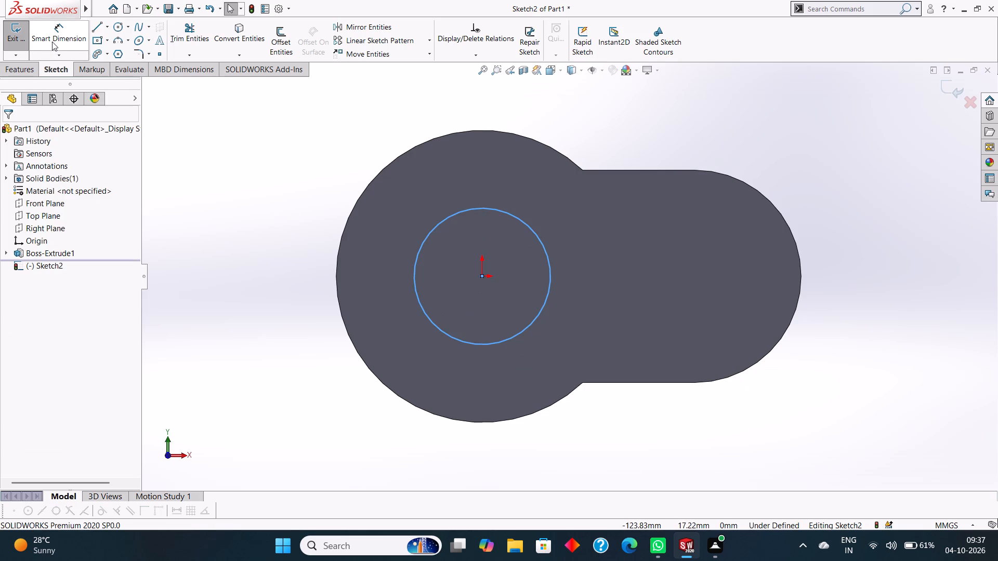
Dimension the circle's diameter as 85 mm.
click(53, 41)
drag(463, 210, 461, 204)
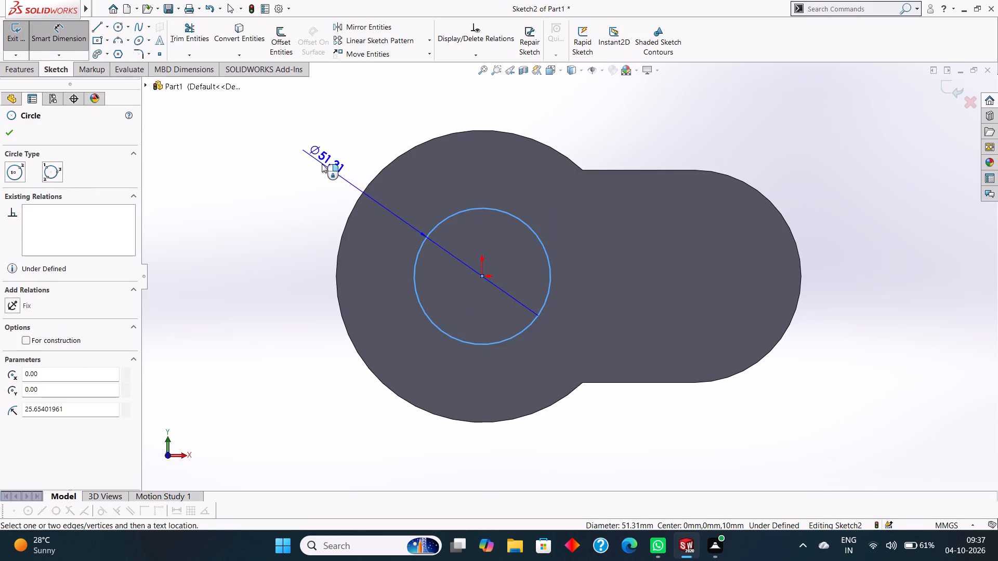
click(322, 164)
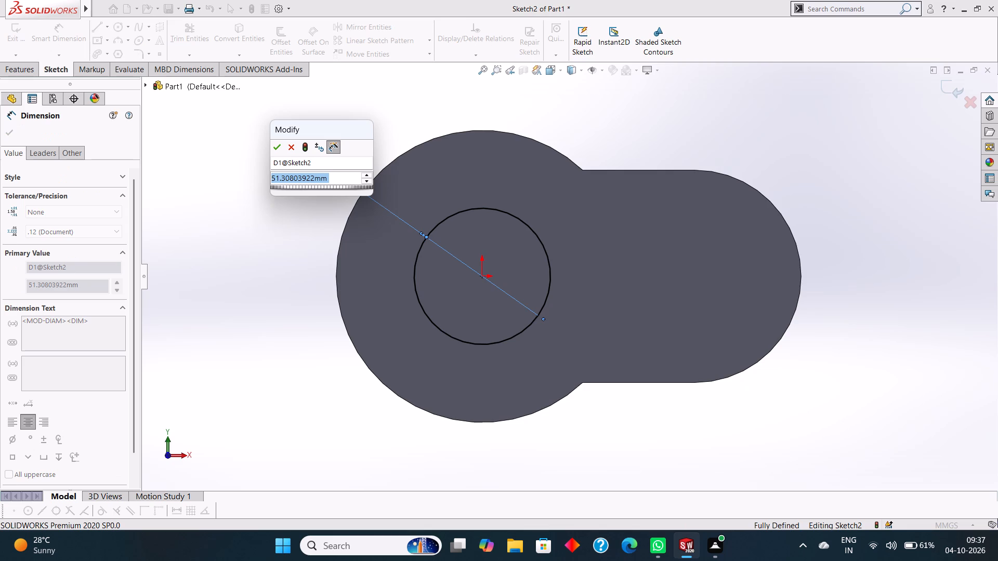
text(85)
key(Return)
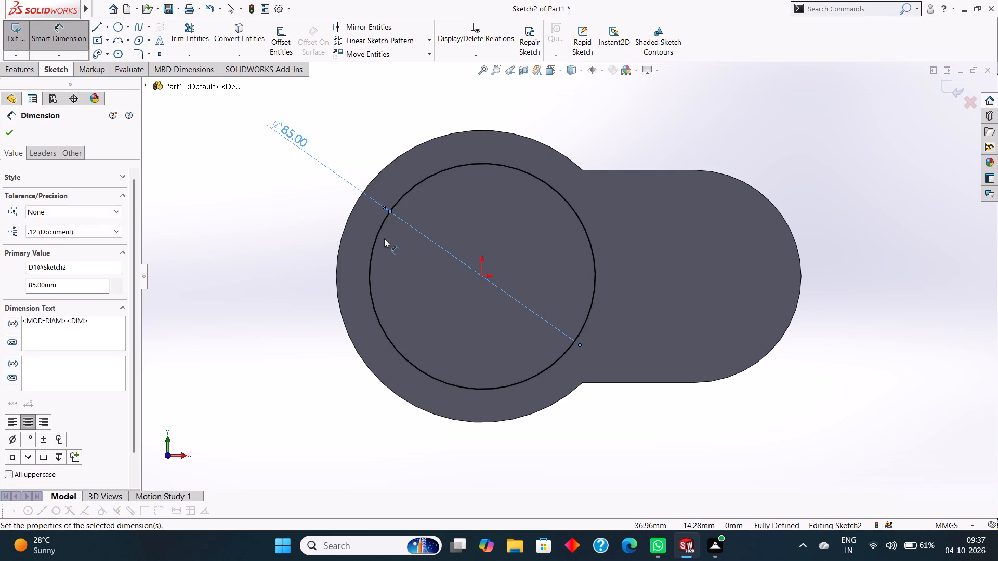
Set the circle's diameter to 60 mm.
double_click(301, 139)
text(60)
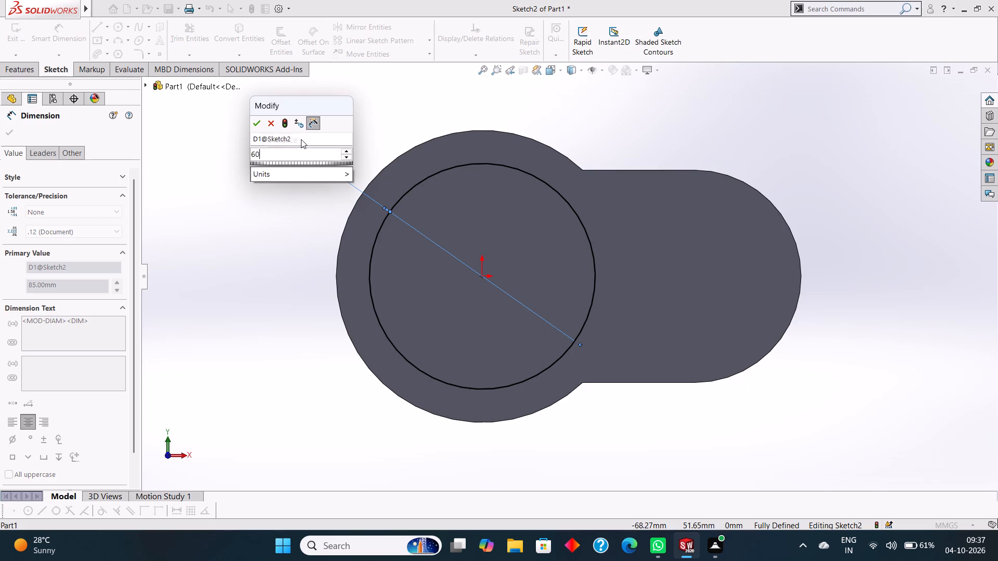
key(Return)
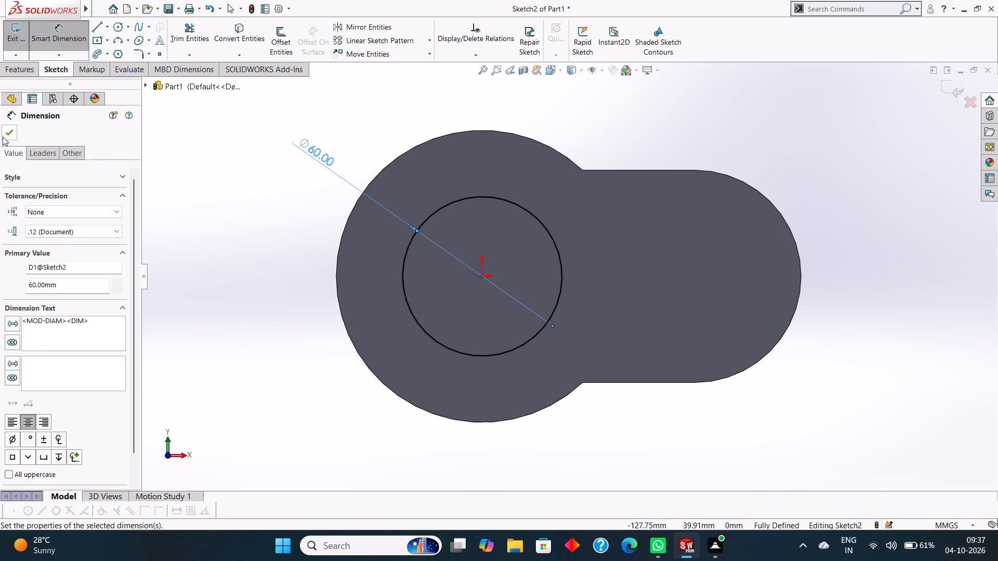
click(7, 134)
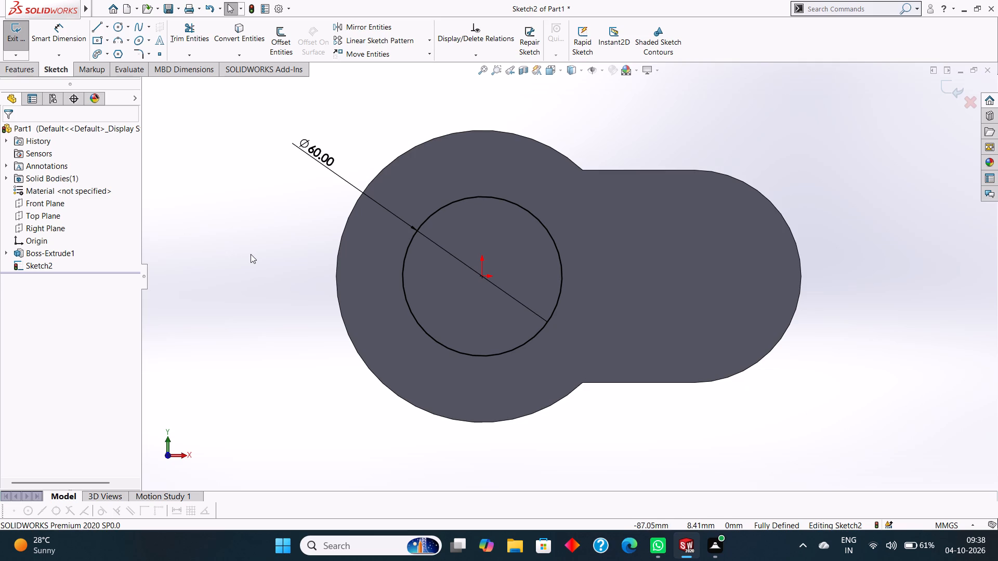
Extrude the 60 mm circle as a blind boss 55 mm deep, merged with the plate.
click(27, 65)
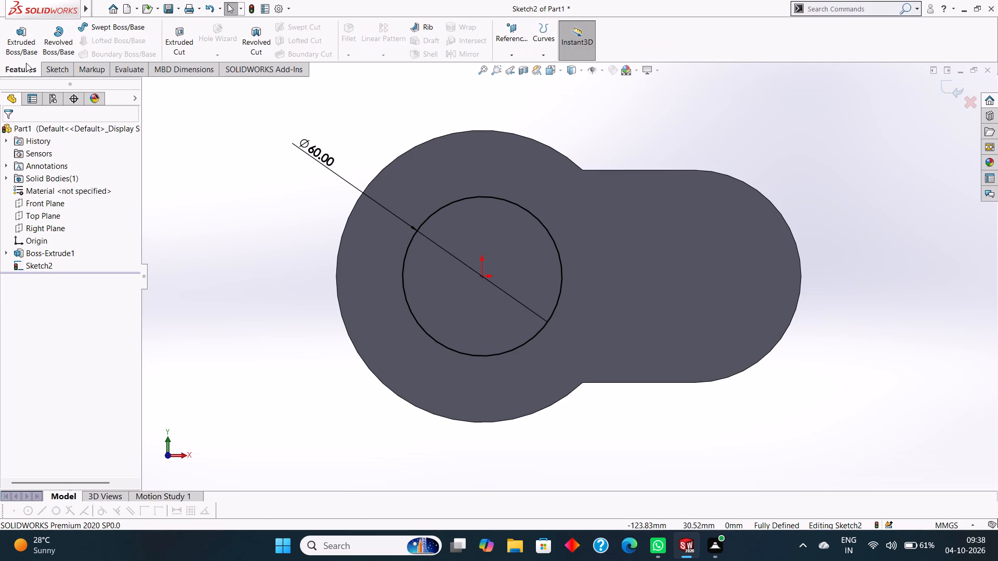
click(26, 46)
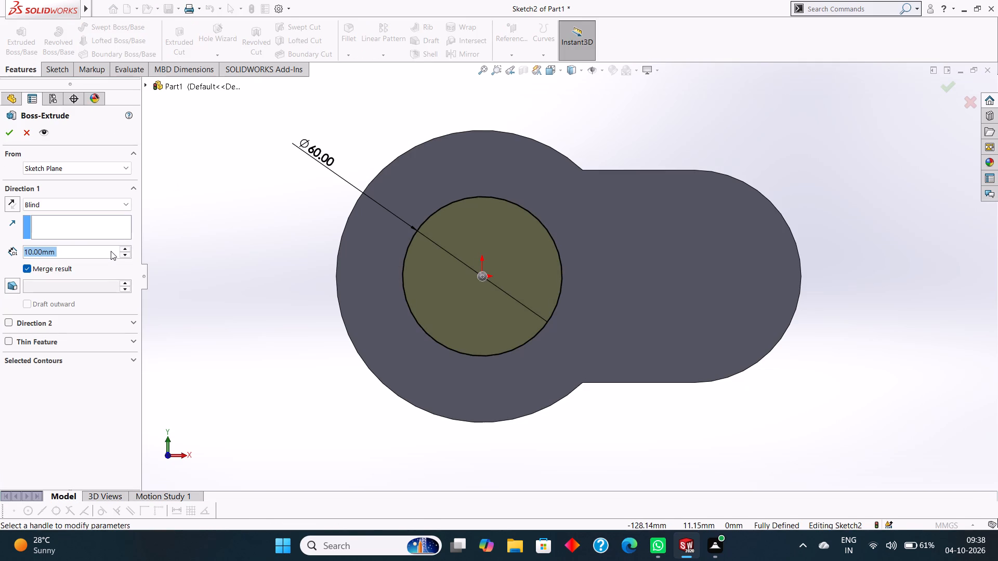
text(55)
key(Return)
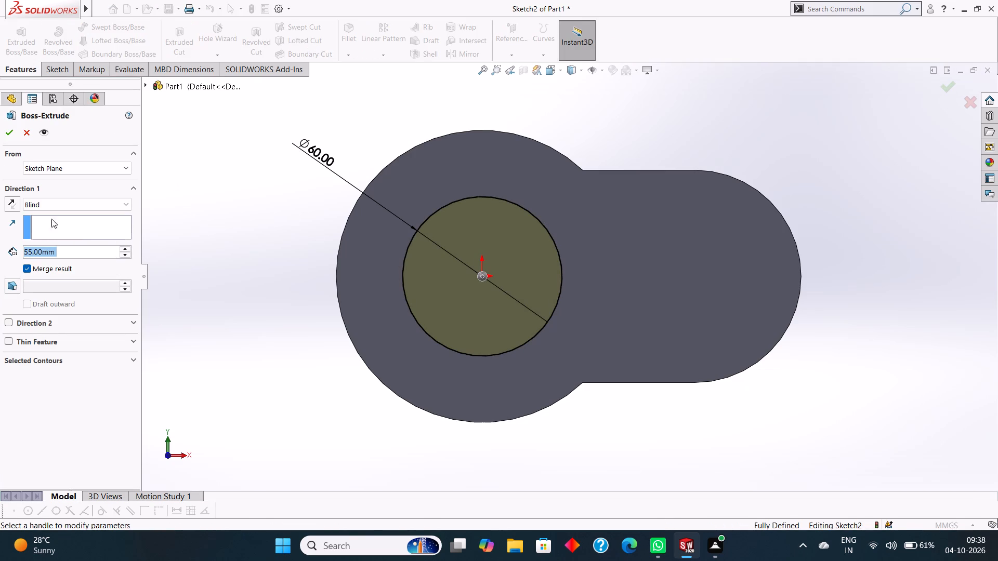
click(10, 135)
click(286, 362)
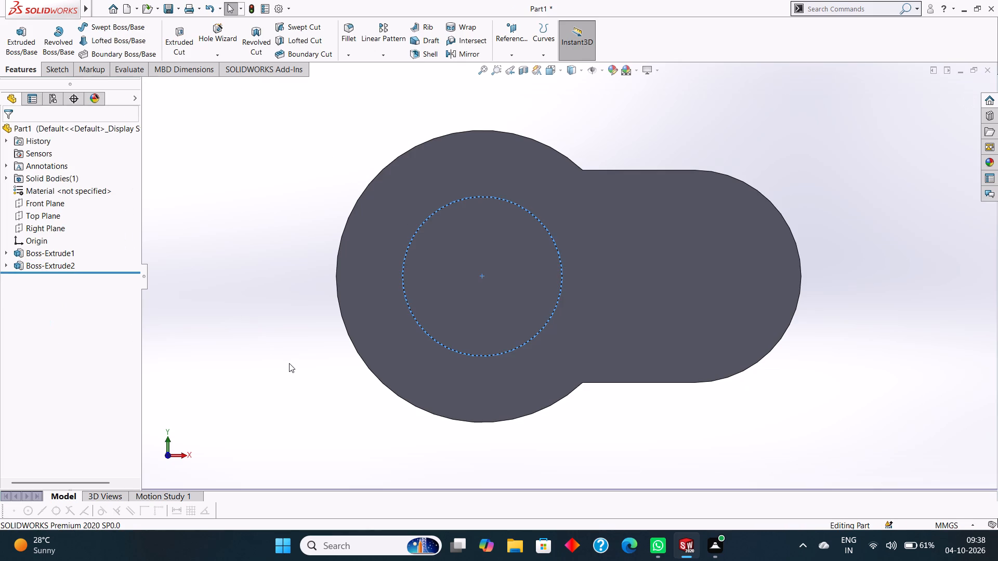
Start a sketch on the plate's front face and draw a circle about 32 mm in diameter, concentric with the smaller rounded end.
middle_drag(701, 455, 712, 276)
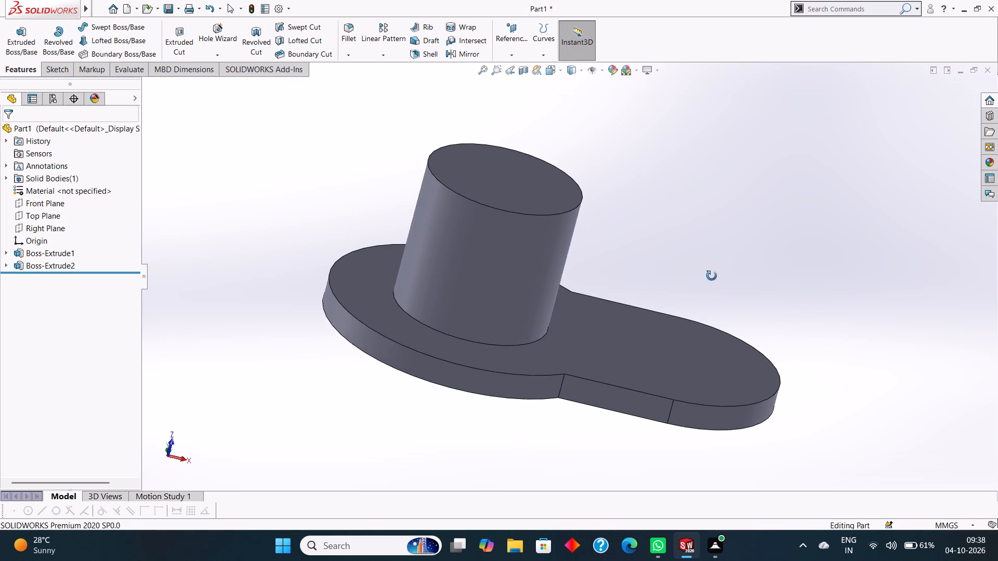
middle_drag(712, 276, 722, 276)
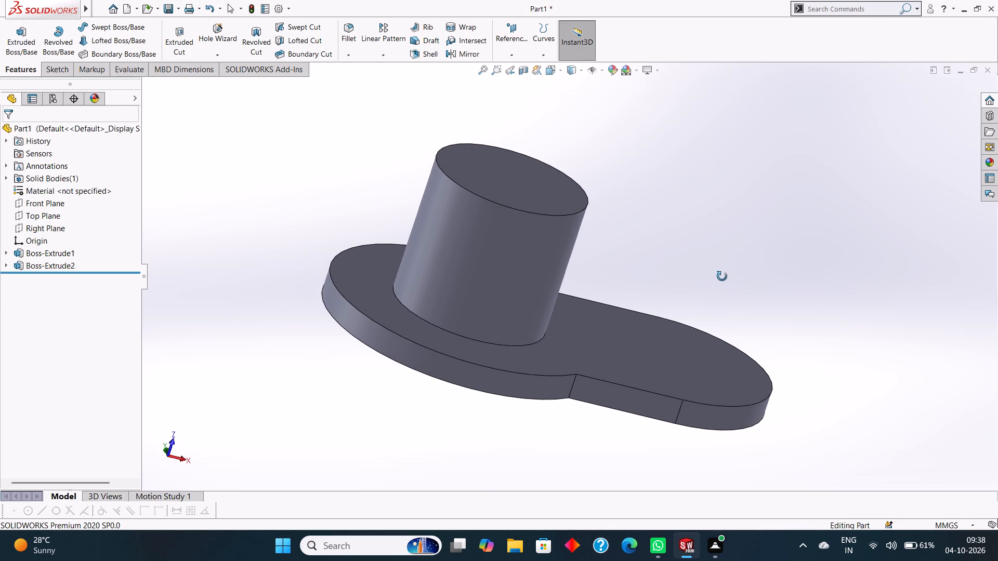
middle_drag(722, 276, 725, 280)
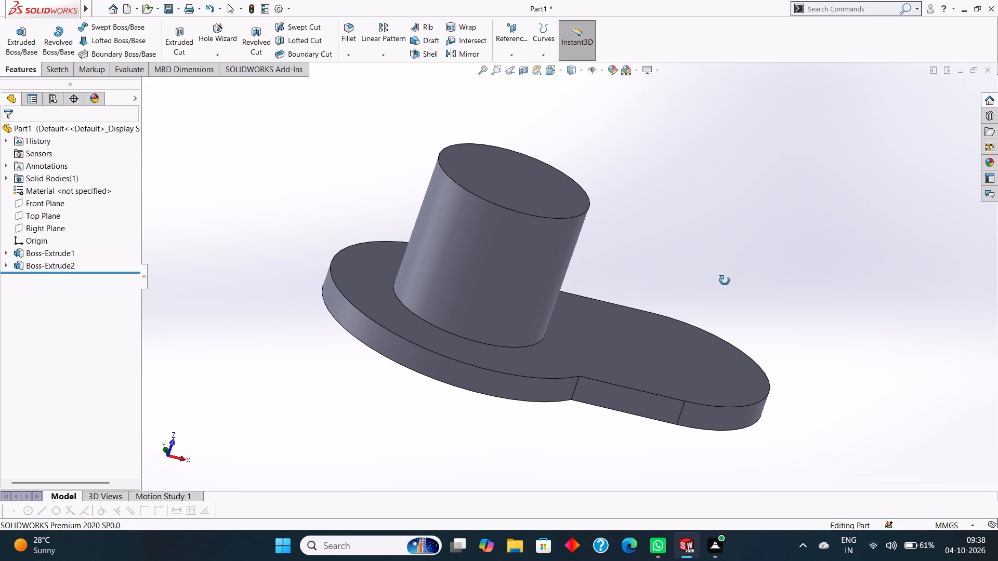
middle_drag(725, 280, 725, 279)
click(676, 351)
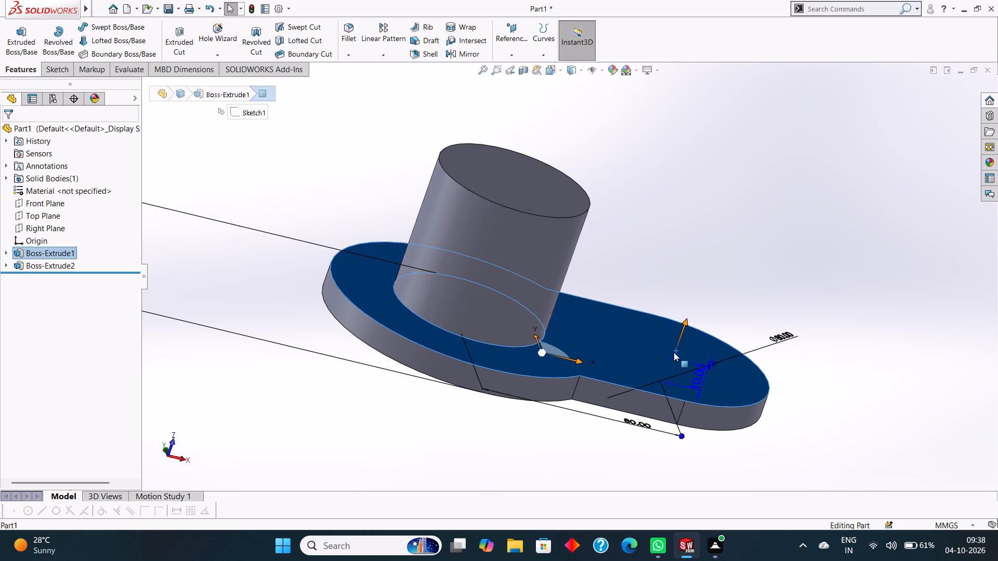
key(ctrl+8)
right_click(671, 235)
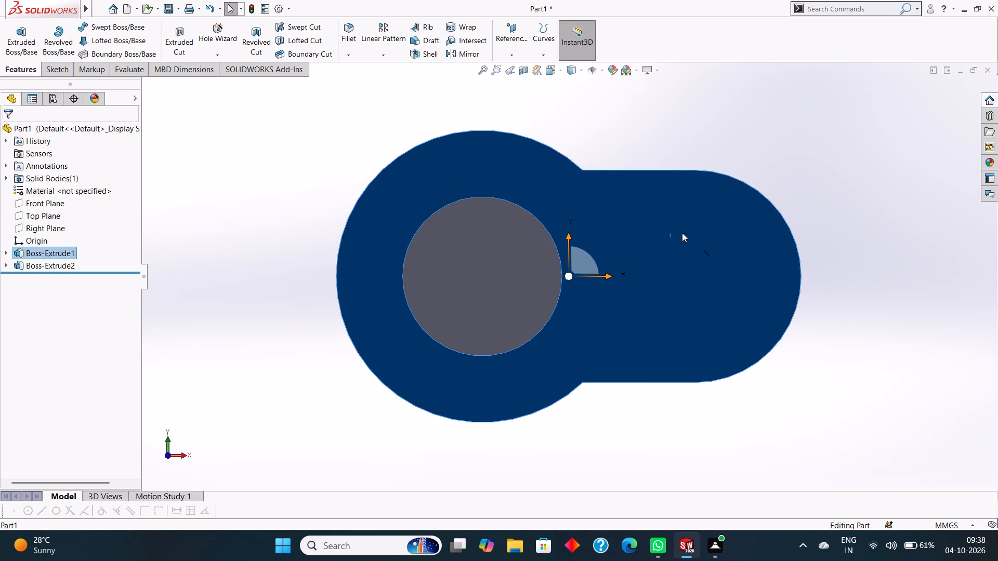
click(697, 220)
key(Escape)
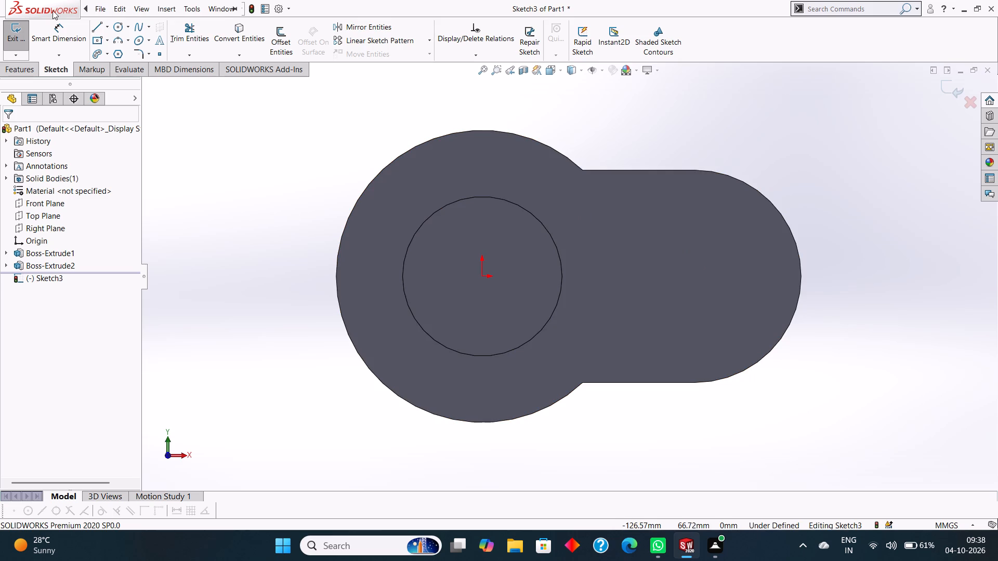
click(119, 23)
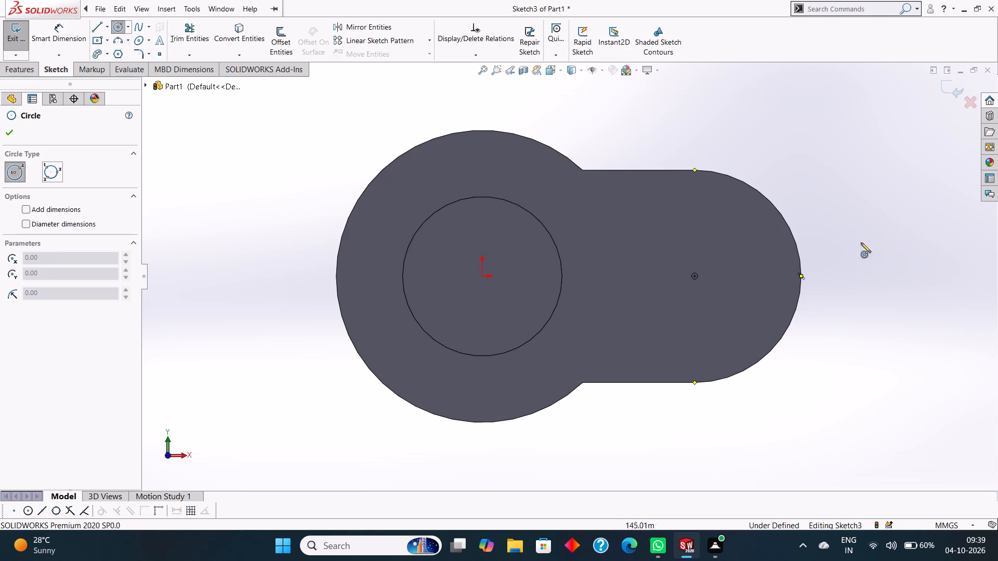
drag(695, 276, 703, 279)
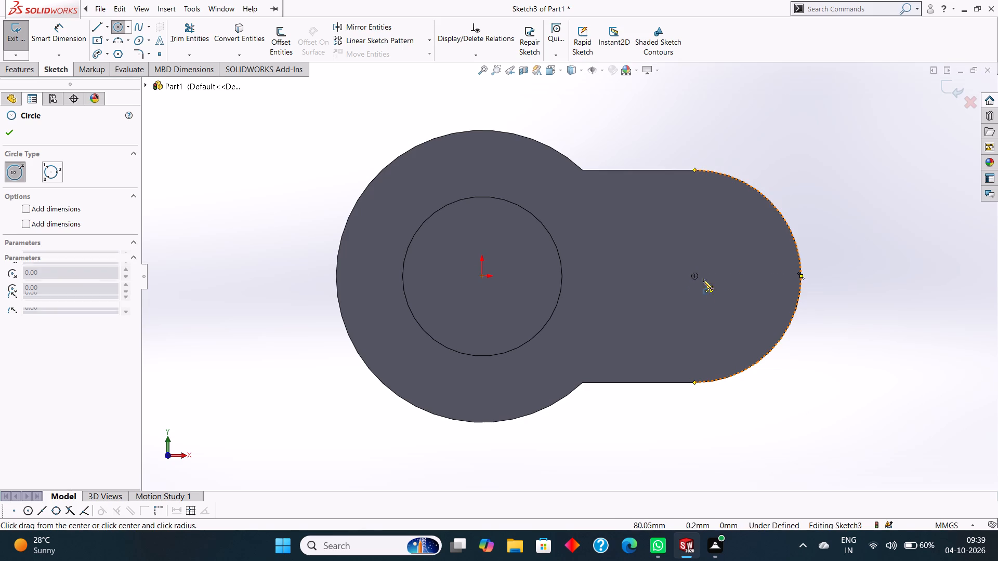
drag(703, 279, 731, 300)
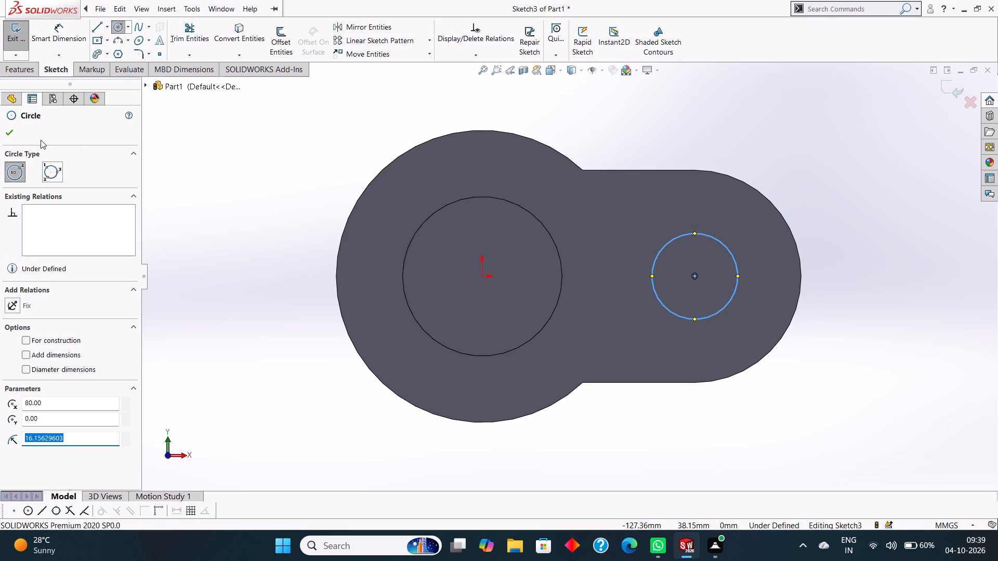
click(8, 133)
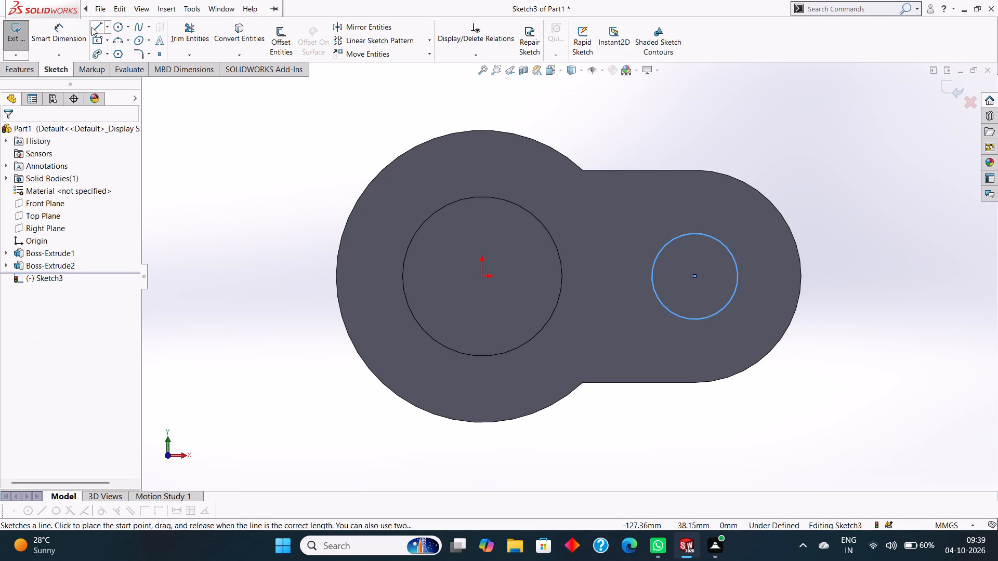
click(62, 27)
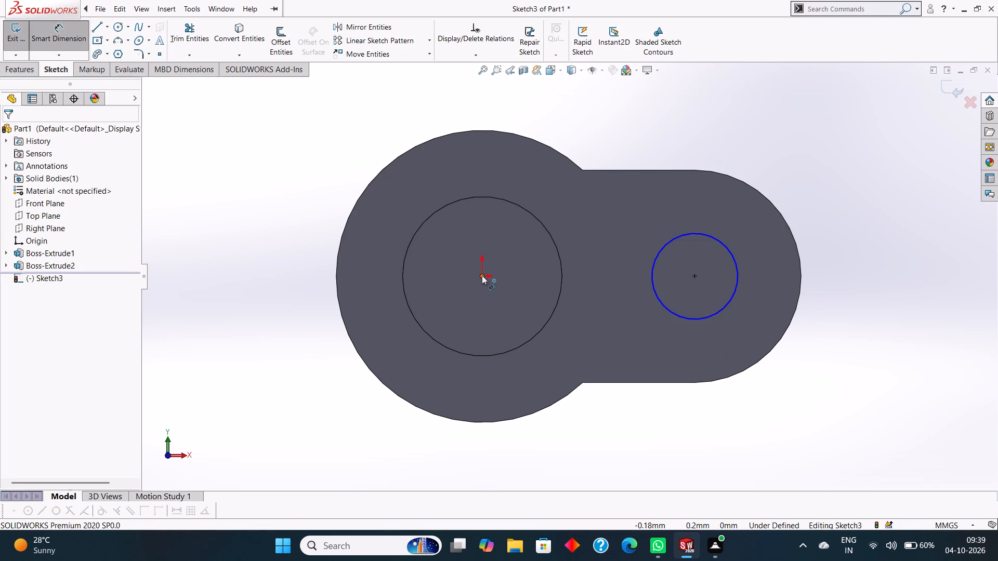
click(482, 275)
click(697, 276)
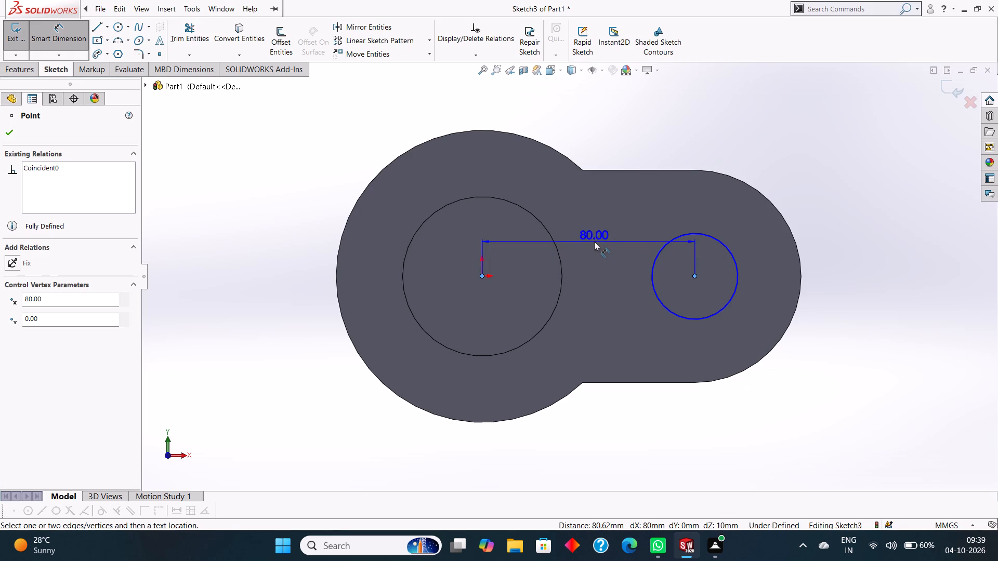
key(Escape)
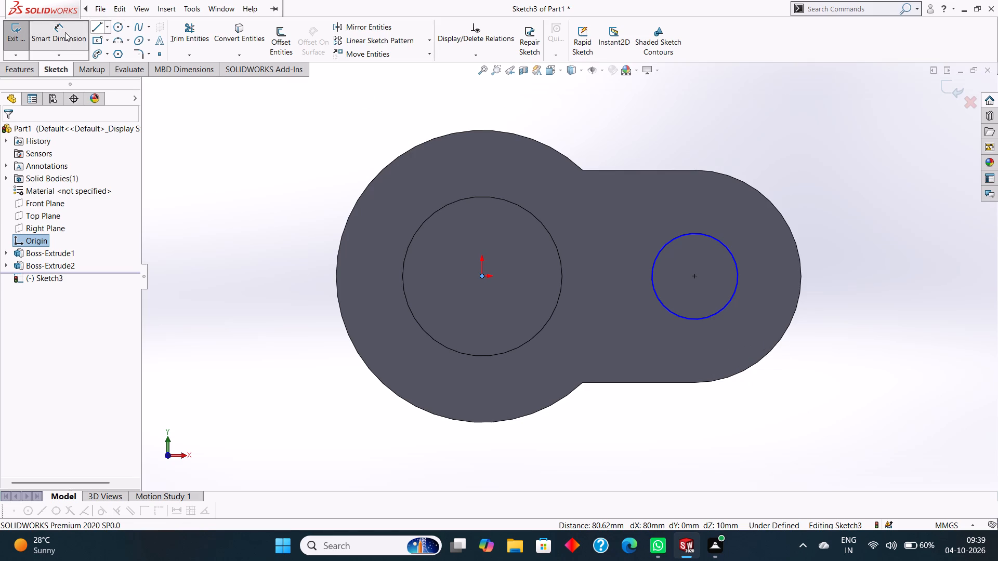
Dimension the new circle at the plate's smaller rounded end.
drag(720, 243, 725, 243)
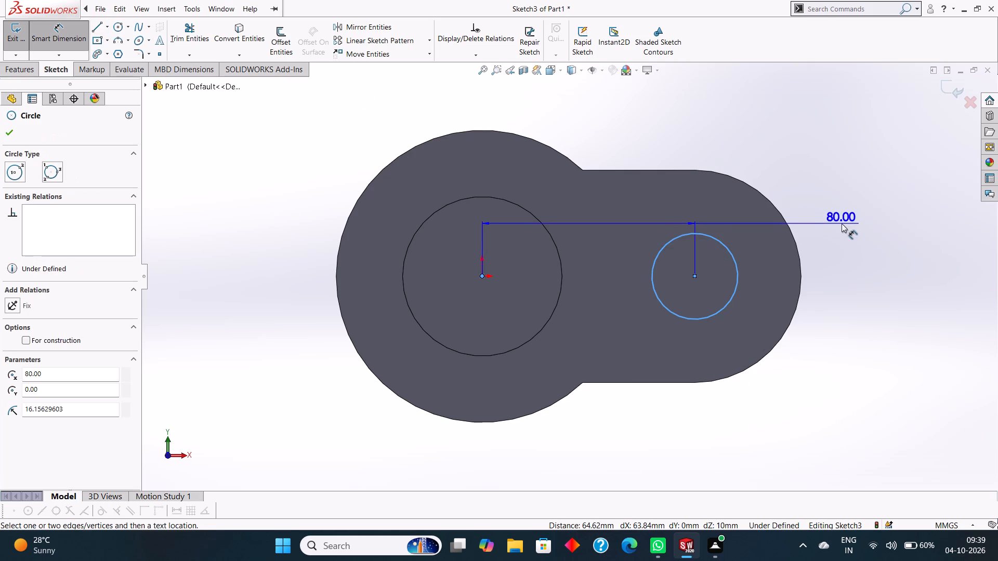
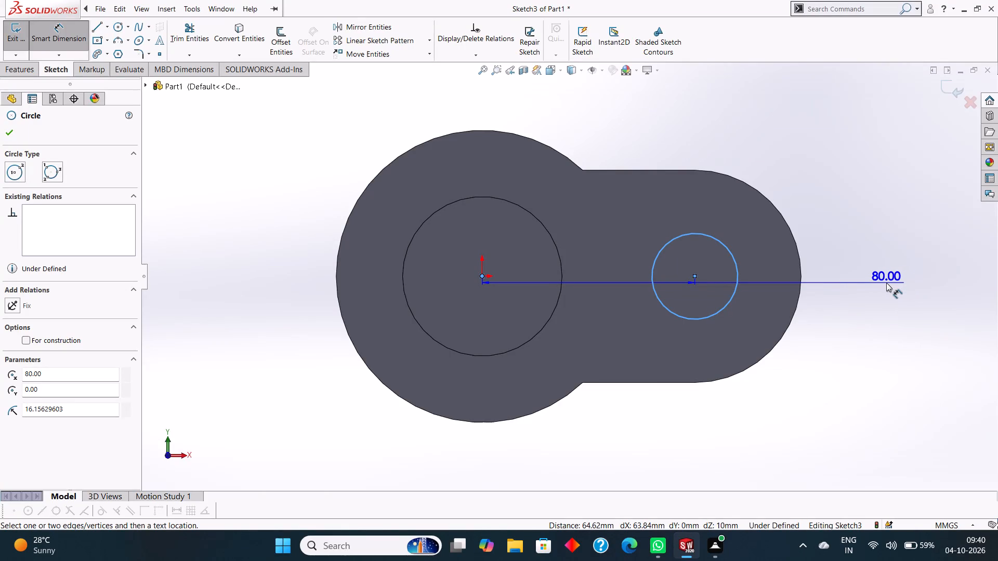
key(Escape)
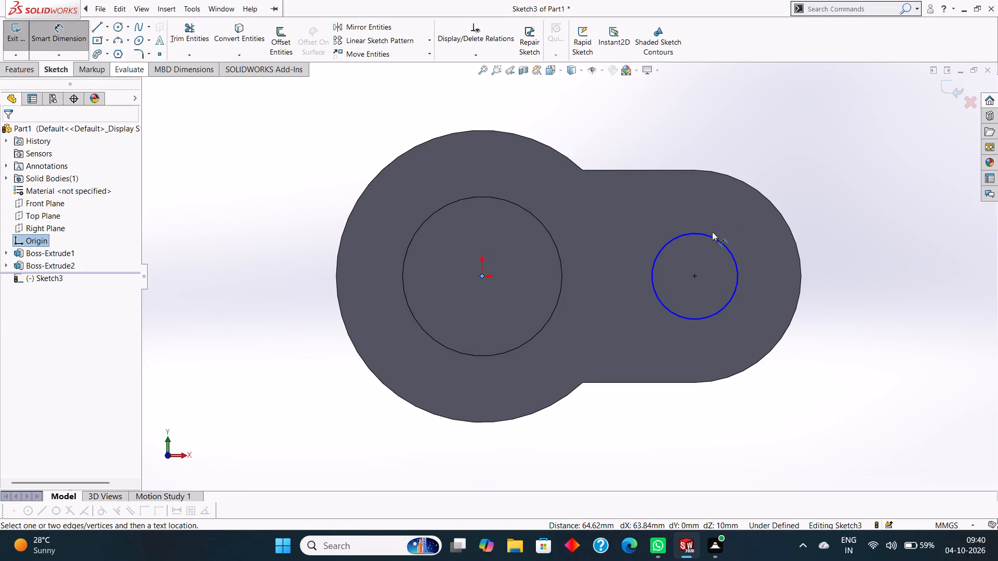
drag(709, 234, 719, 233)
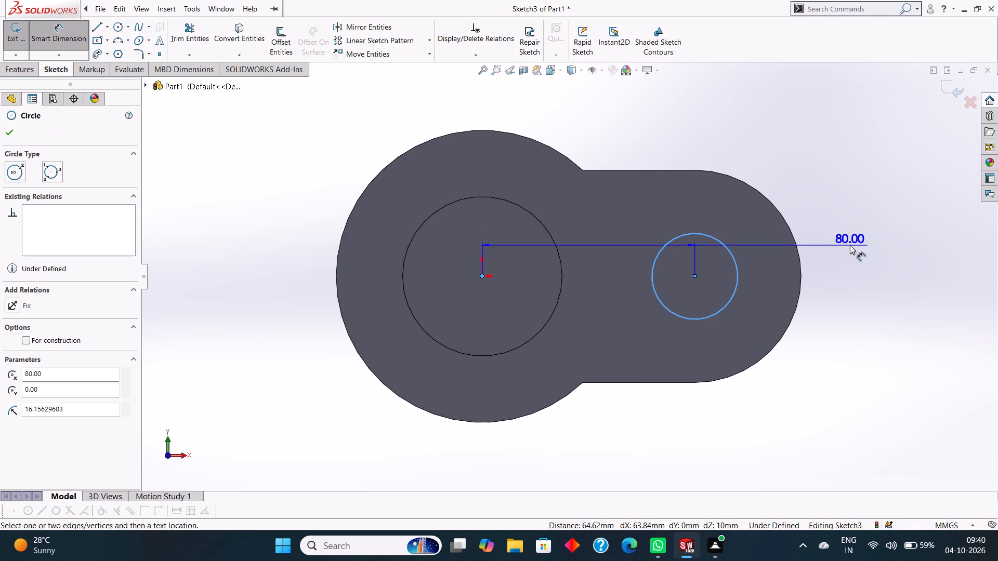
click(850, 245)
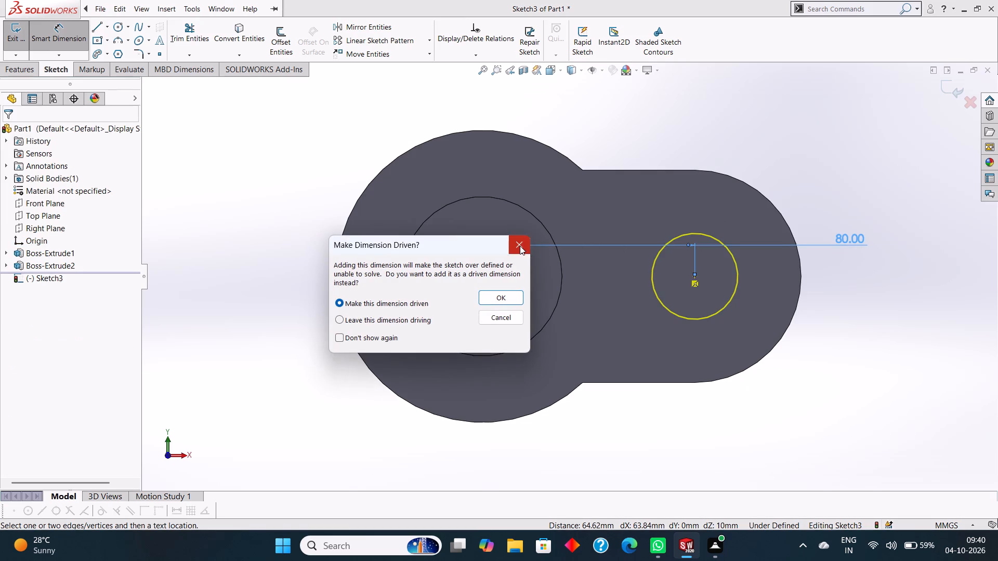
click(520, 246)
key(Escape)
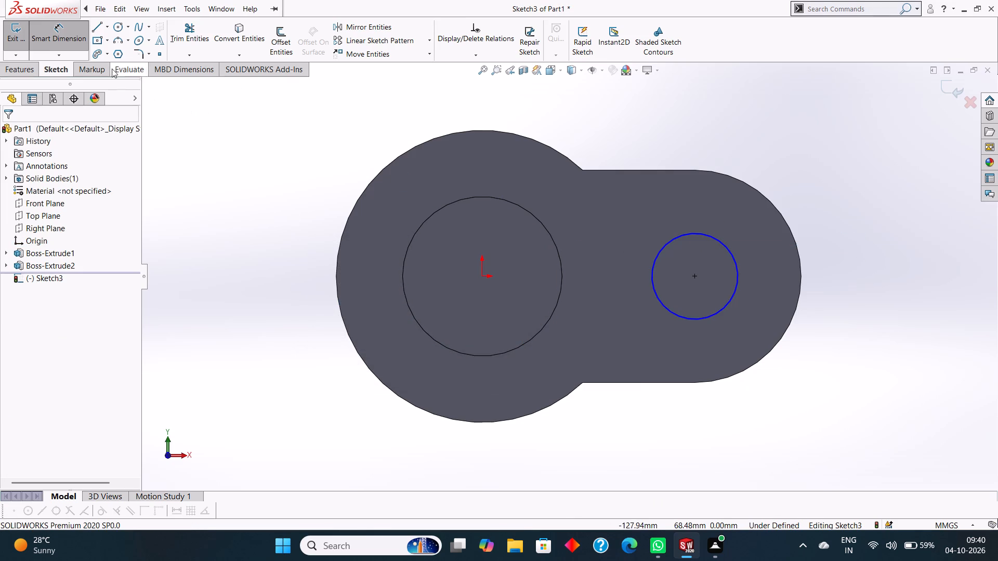
Dimension the circle at the plate's smaller rounded end and set its diameter to 42 mm.
click(706, 236)
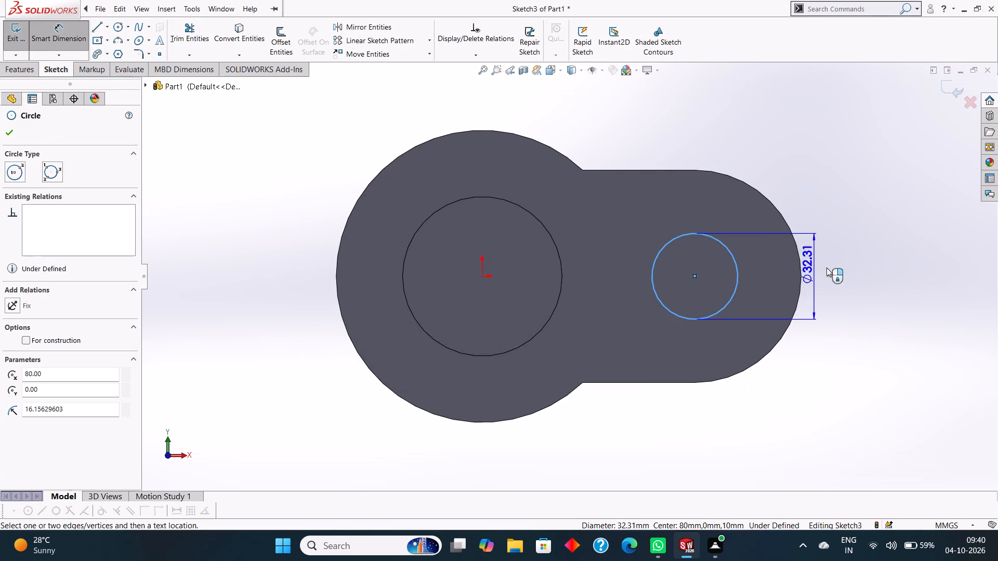
click(844, 273)
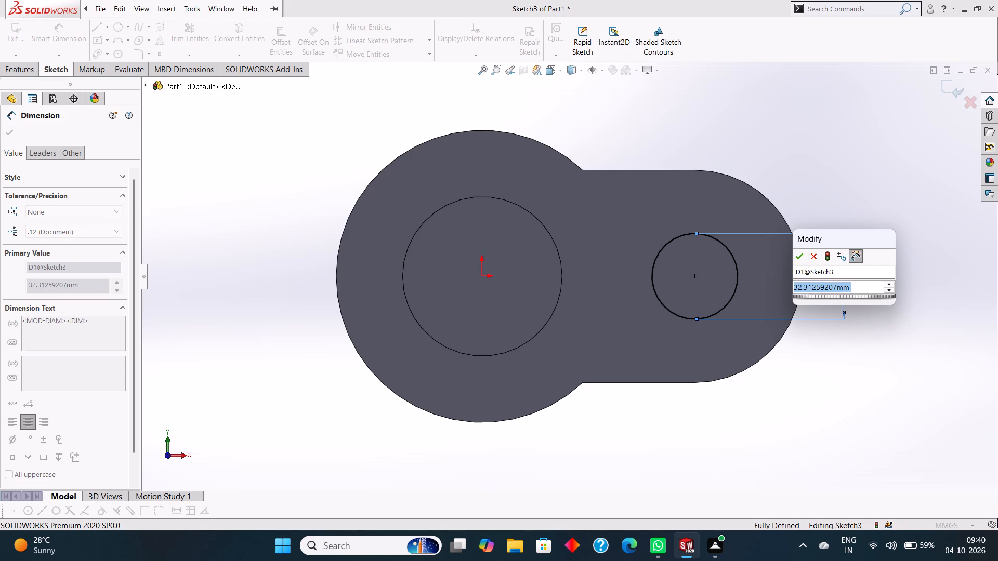
key(4)
key(2)
key(Return)
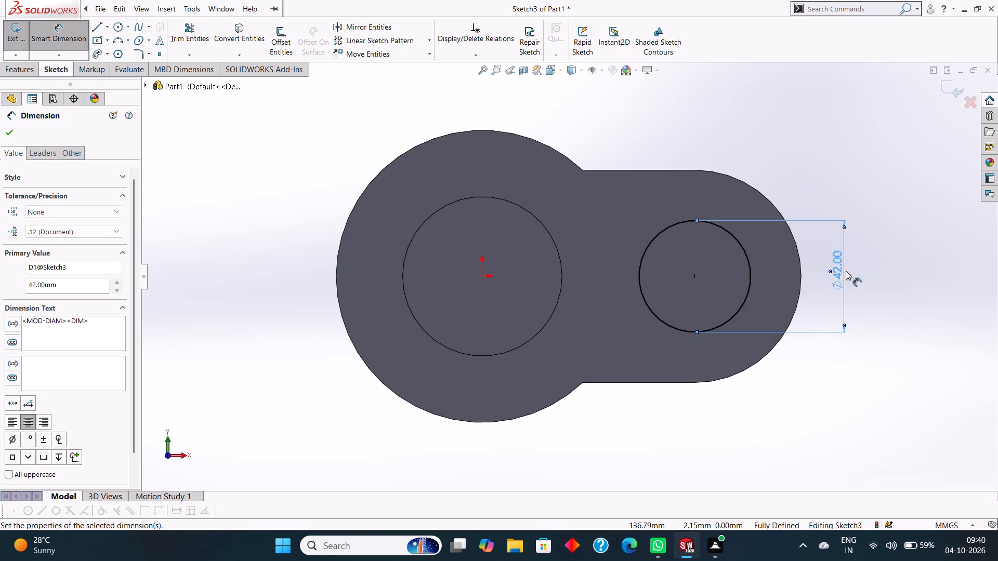
click(12, 128)
Draw two horizontal lines about 58.6 mm long from the 42 mm circle's top and bottom points to the round boss's edge.
click(98, 27)
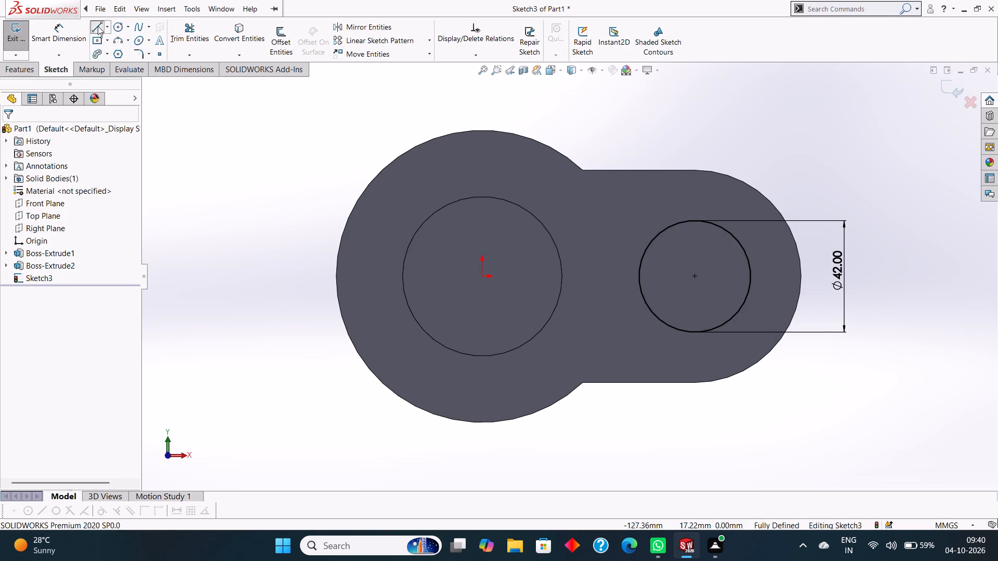
click(697, 220)
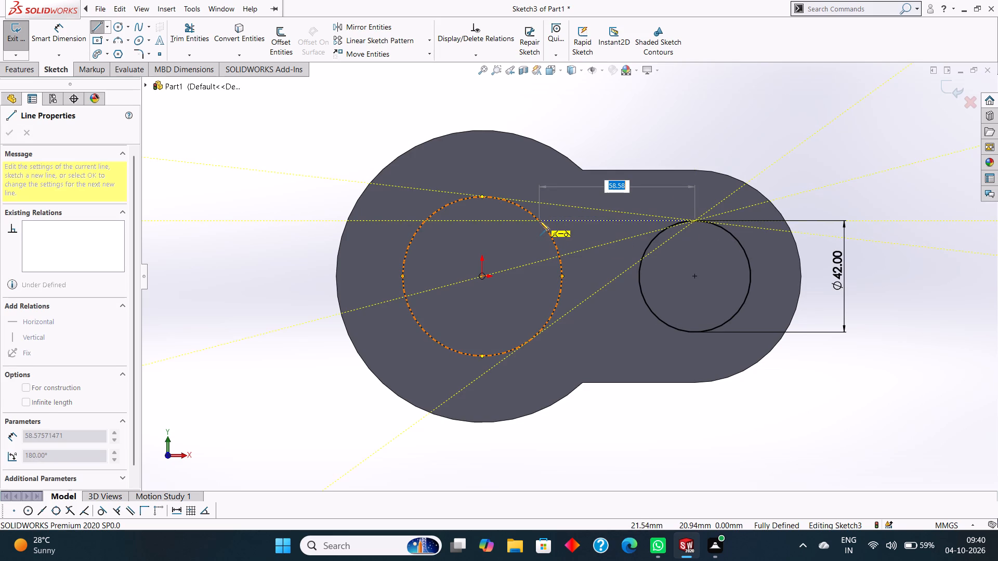
click(540, 221)
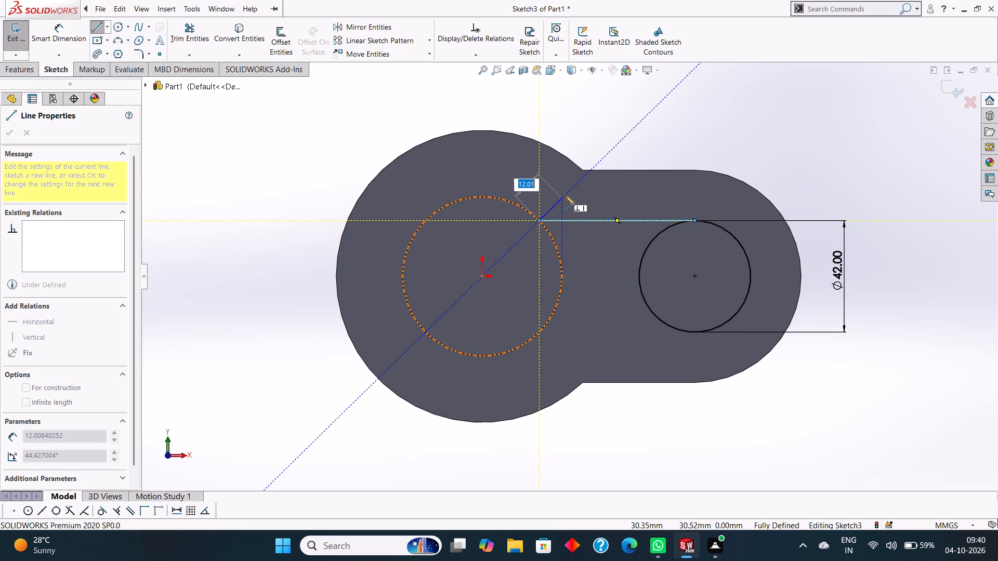
key(Escape)
click(94, 26)
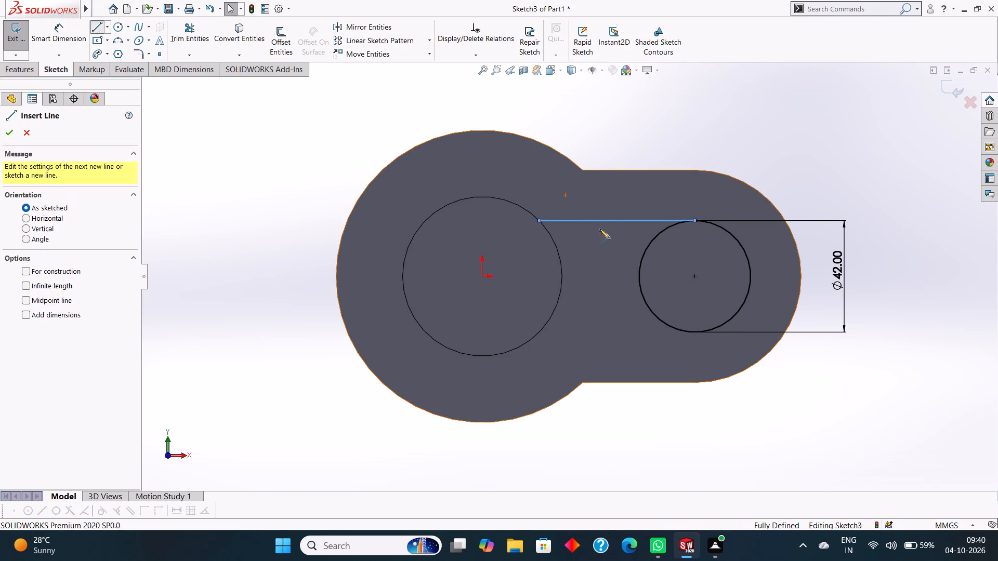
click(694, 332)
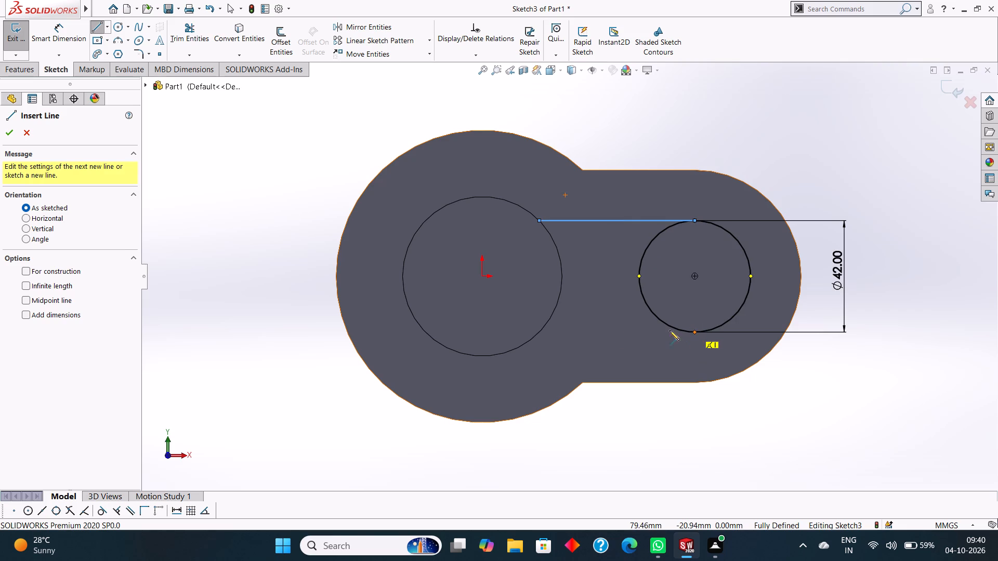
click(538, 332)
key(Escape)
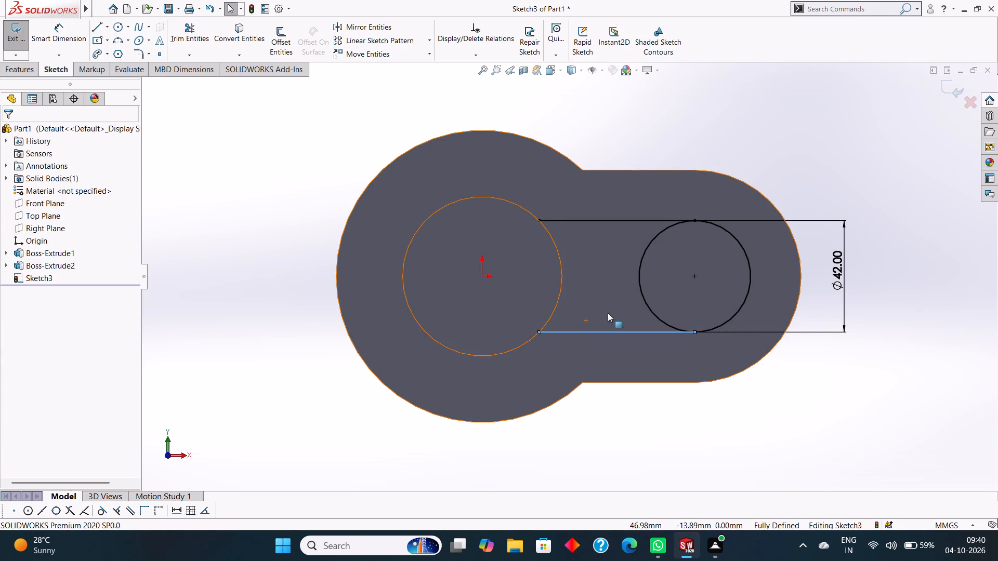
Draw a three-point arc of 30 mm radius along the round boss's edge, joining the inner ends of the two lines.
click(117, 37)
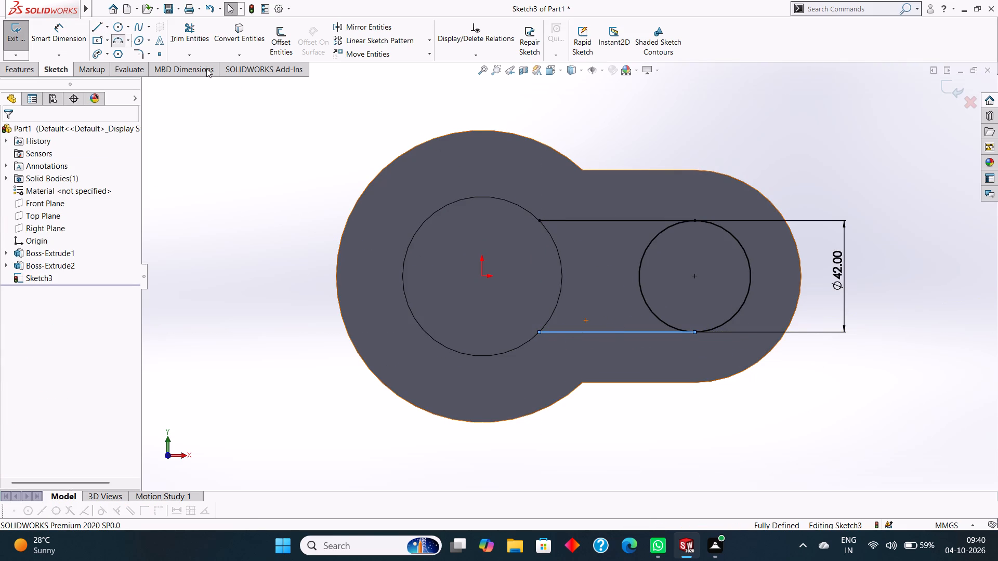
click(537, 220)
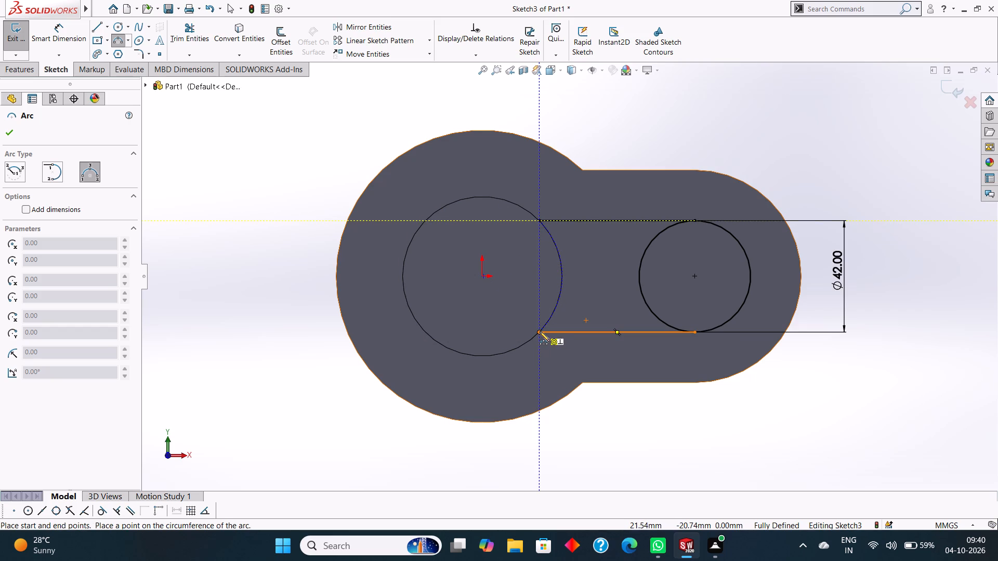
click(540, 331)
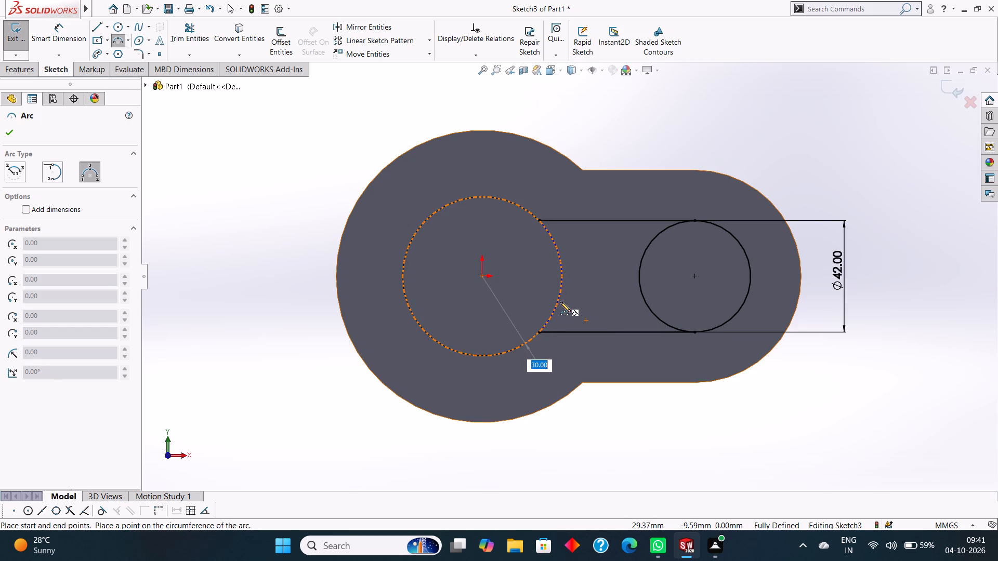
click(560, 302)
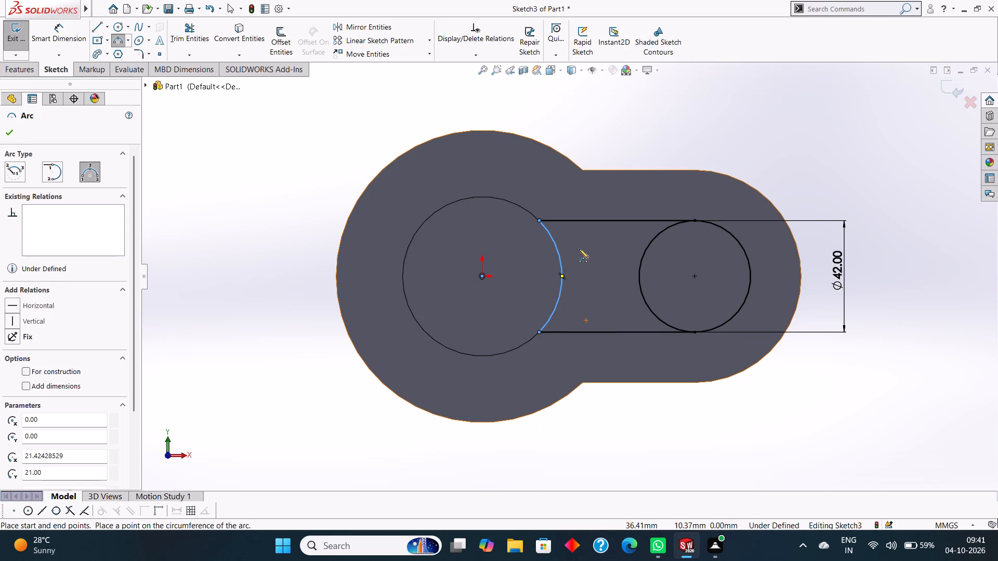
key(Escape)
Trim away the half of the 42 mm circle facing the round boss, using trim to closest.
click(181, 29)
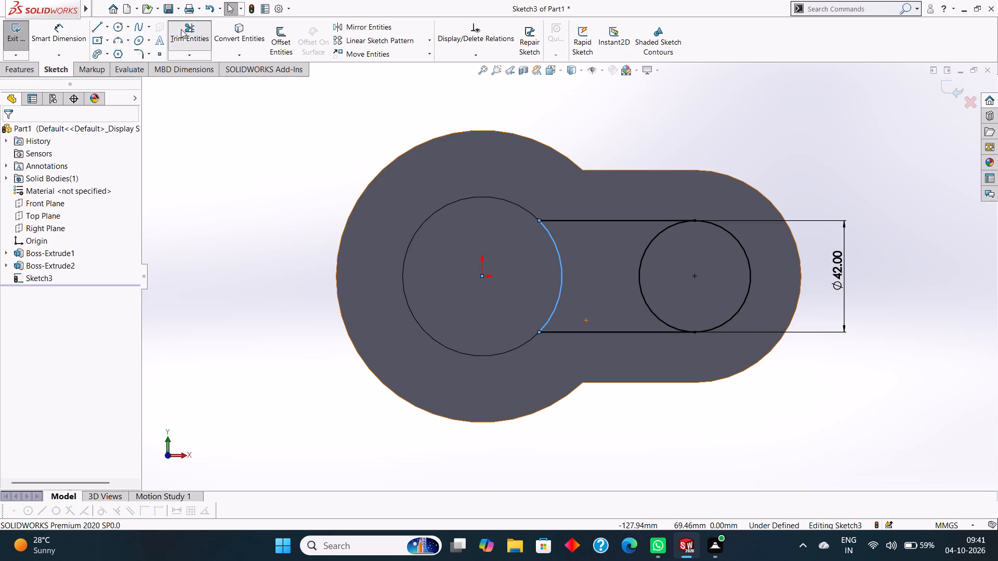
click(649, 241)
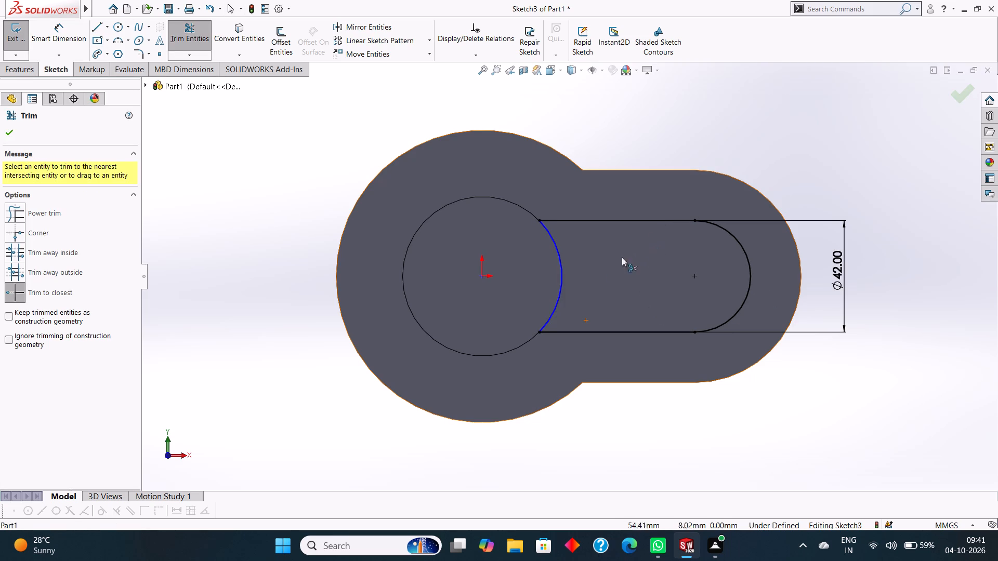
click(7, 131)
Extrude the closed profile beside the round boss as a blind boss 55 mm deep, merged with the existing body.
click(17, 71)
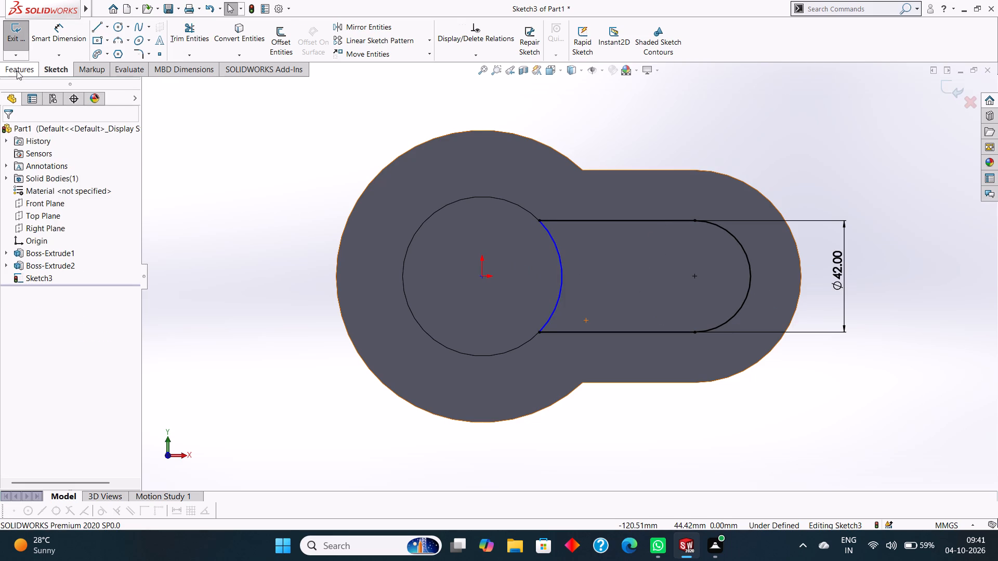
click(20, 46)
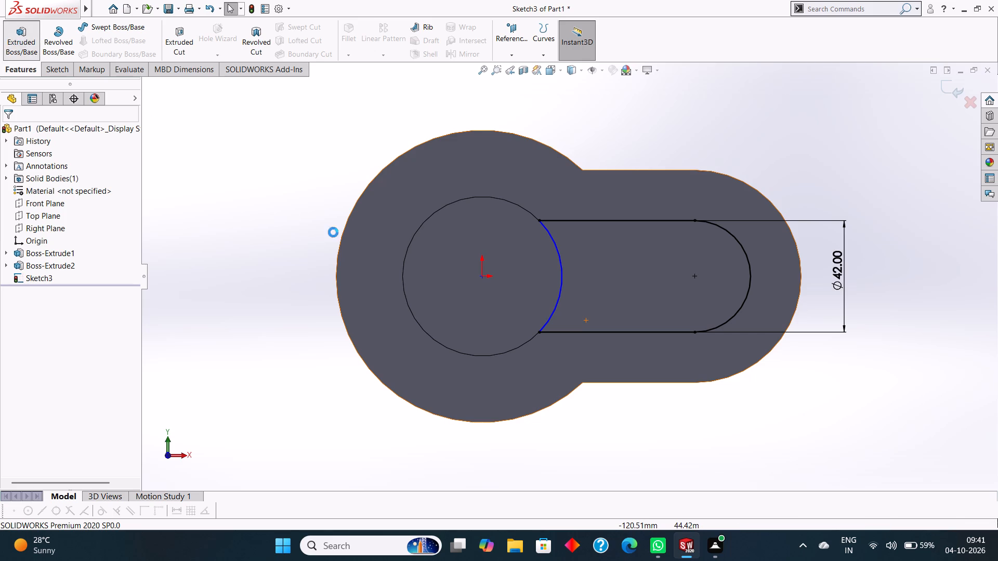
middle_drag(695, 442, 695, 266)
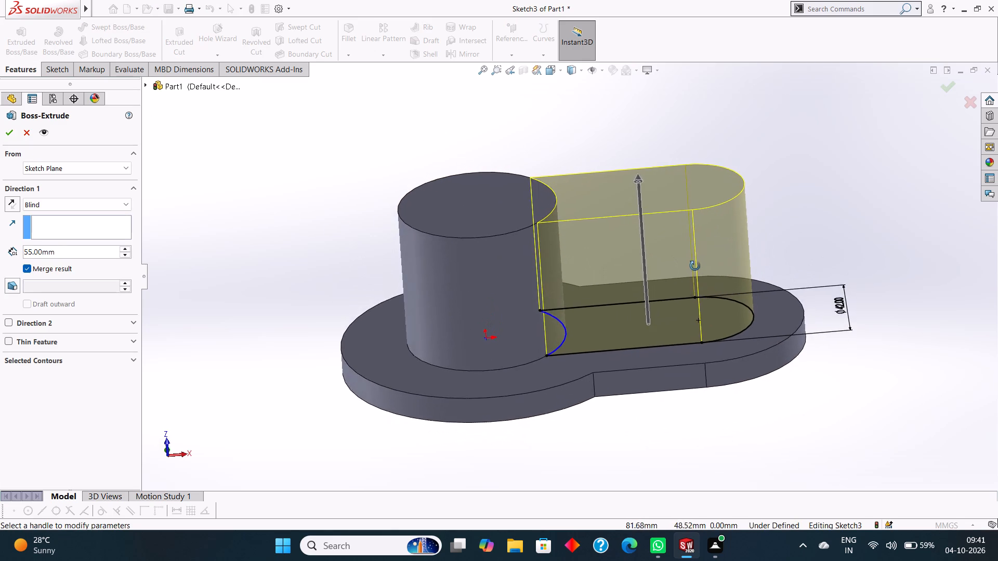
middle_drag(695, 266, 699, 244)
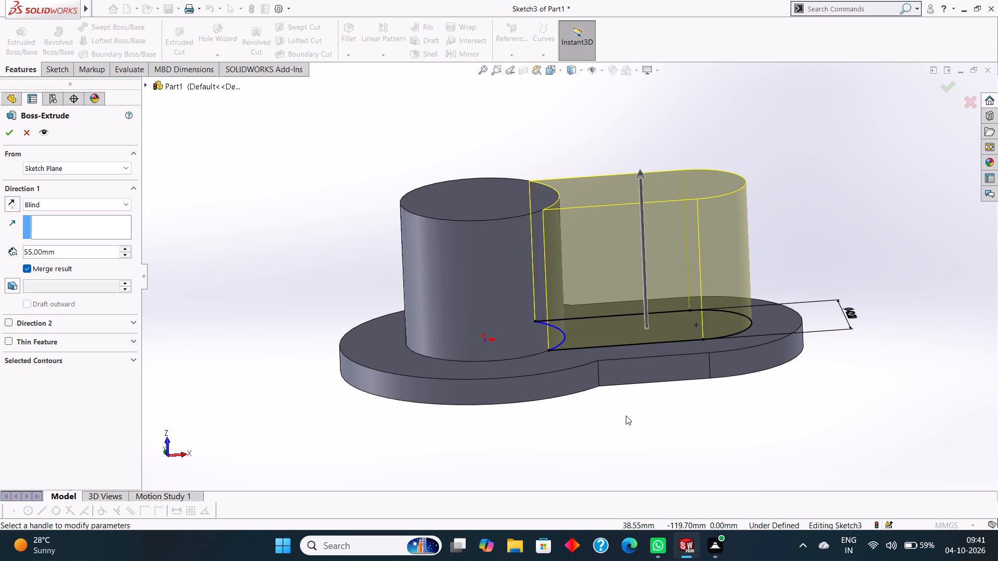
key(BackSpace)
text(30)
key(Return)
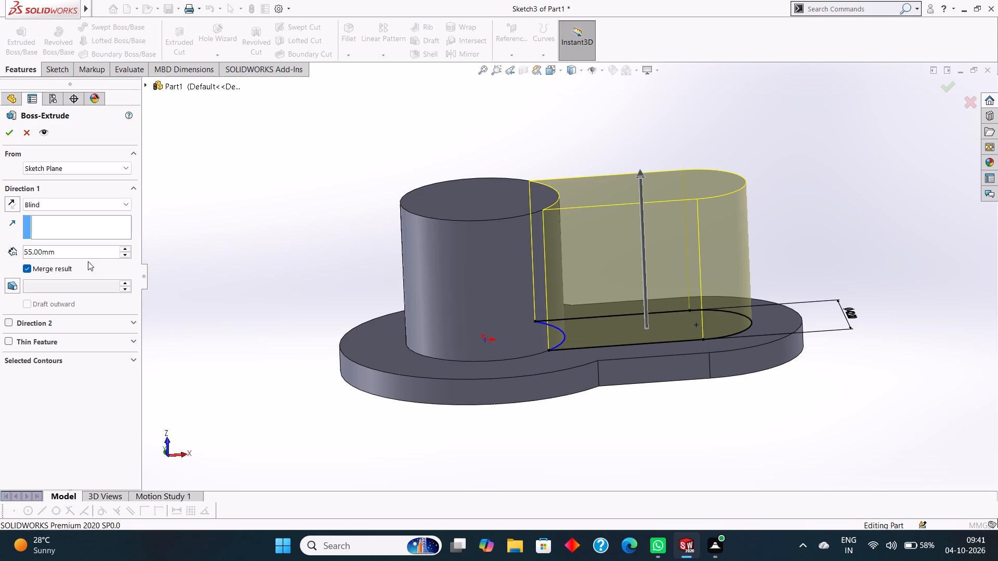
click(87, 254)
click(462, 453)
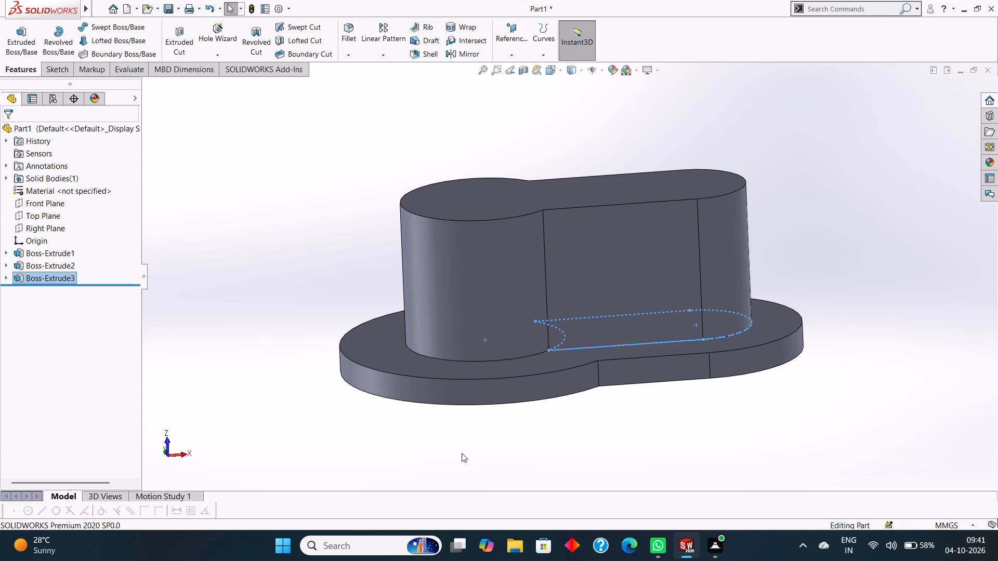
Open the sketch of the extrusion beside the round boss for editing.
right_click(609, 269)
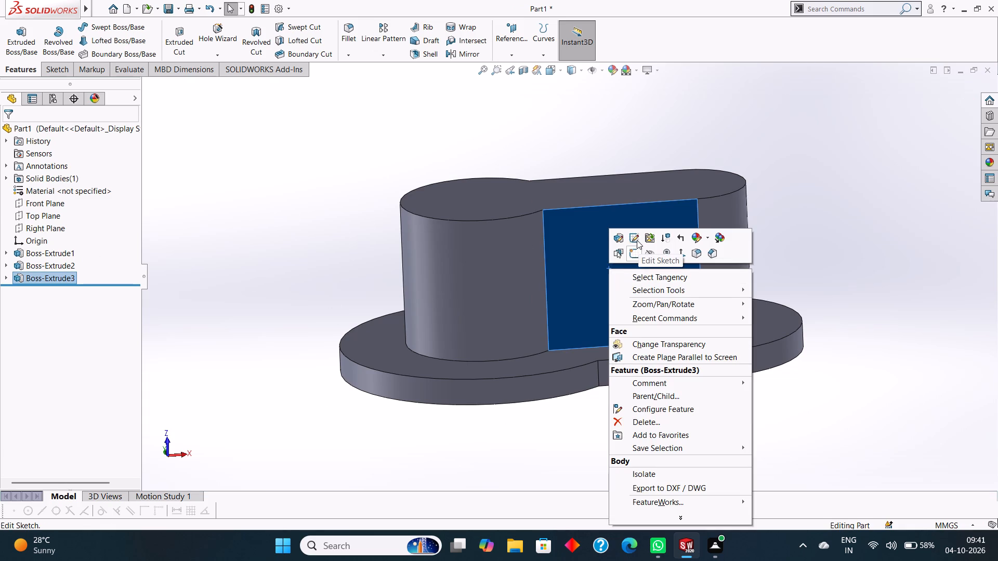
click(637, 240)
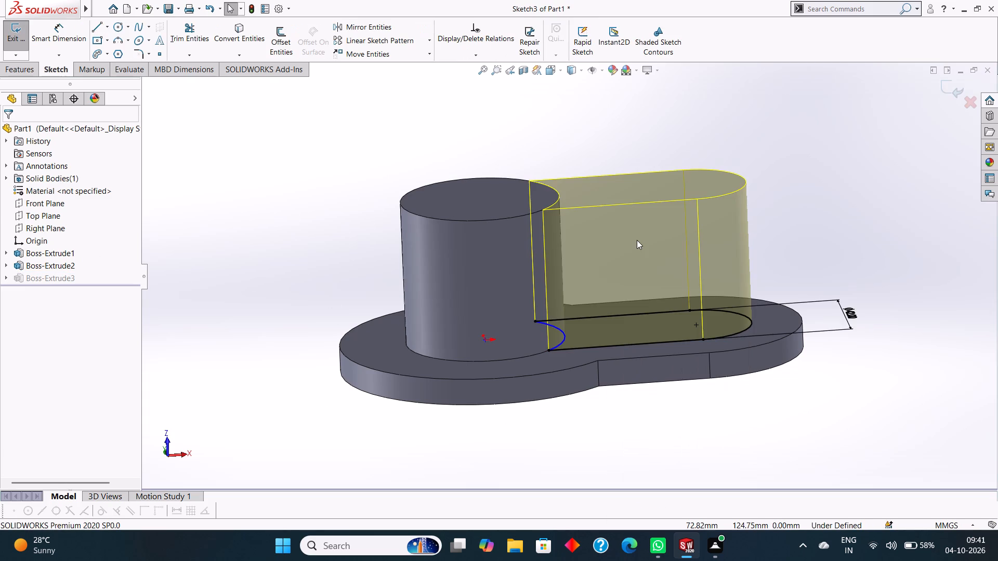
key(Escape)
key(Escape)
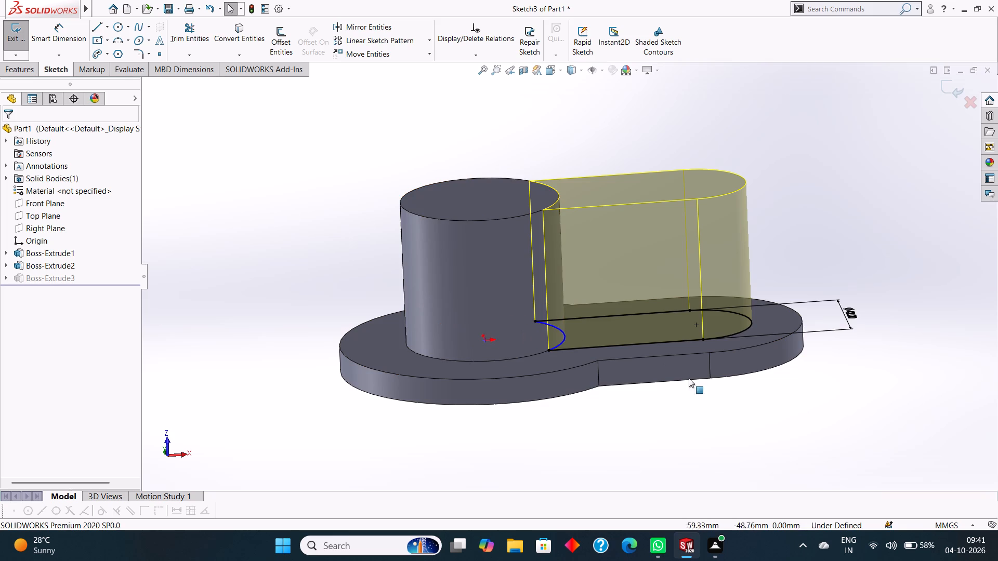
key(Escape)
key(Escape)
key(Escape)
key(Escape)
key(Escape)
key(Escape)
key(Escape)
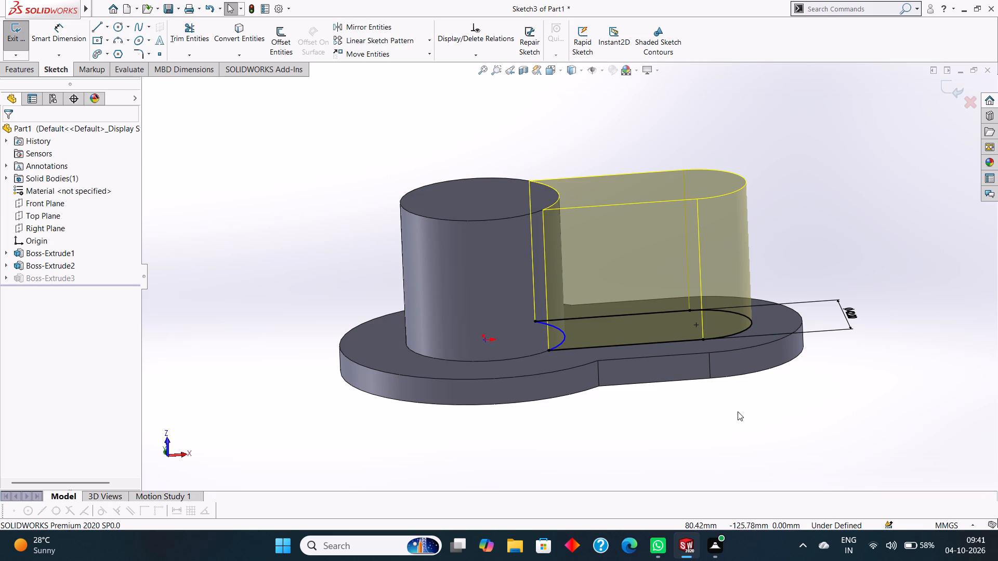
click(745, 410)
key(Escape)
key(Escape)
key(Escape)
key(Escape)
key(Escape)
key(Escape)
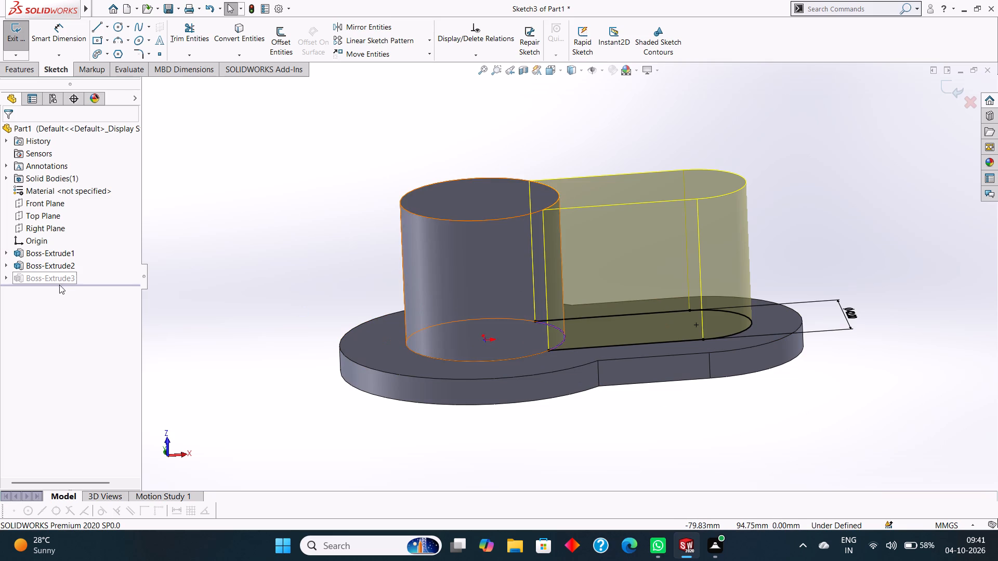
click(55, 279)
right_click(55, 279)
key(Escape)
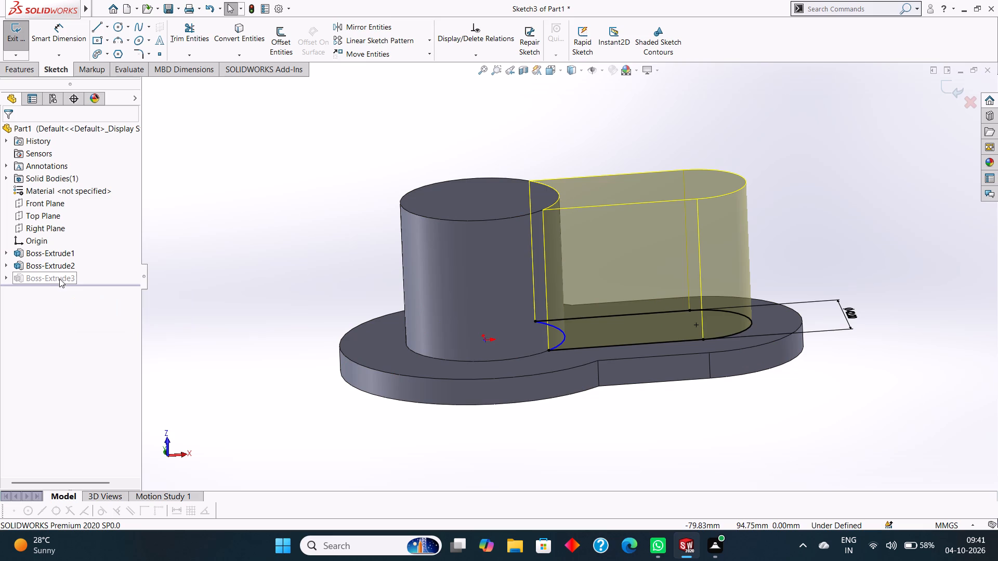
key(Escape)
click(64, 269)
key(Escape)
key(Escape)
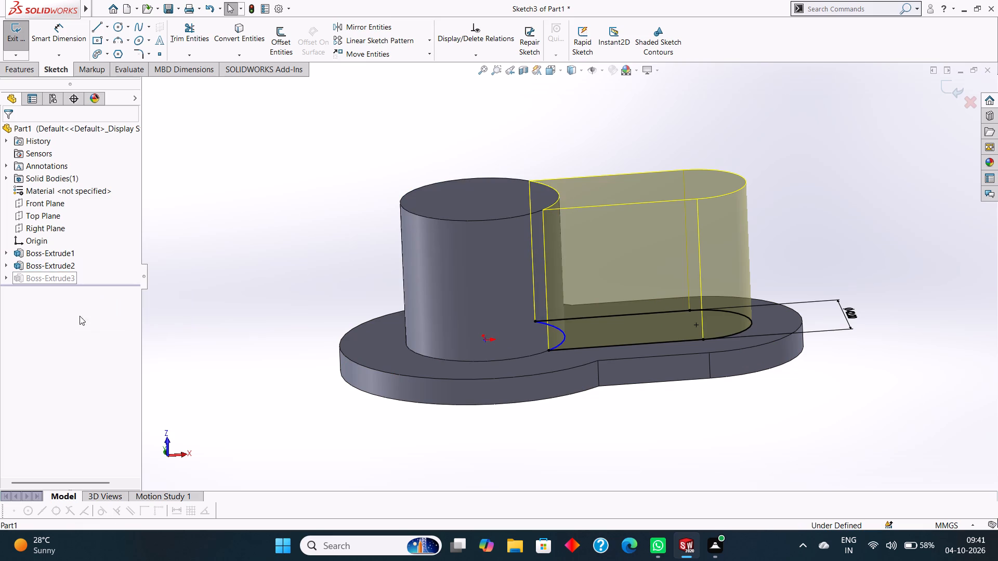
Undo the 55 mm extrusion of the profile beside the round boss, going back to its open sketch.
key(Escape)
key(Escape)
key(Escape)
click(500, 442)
key(Escape)
key(Escape)
key(ctrl+z)
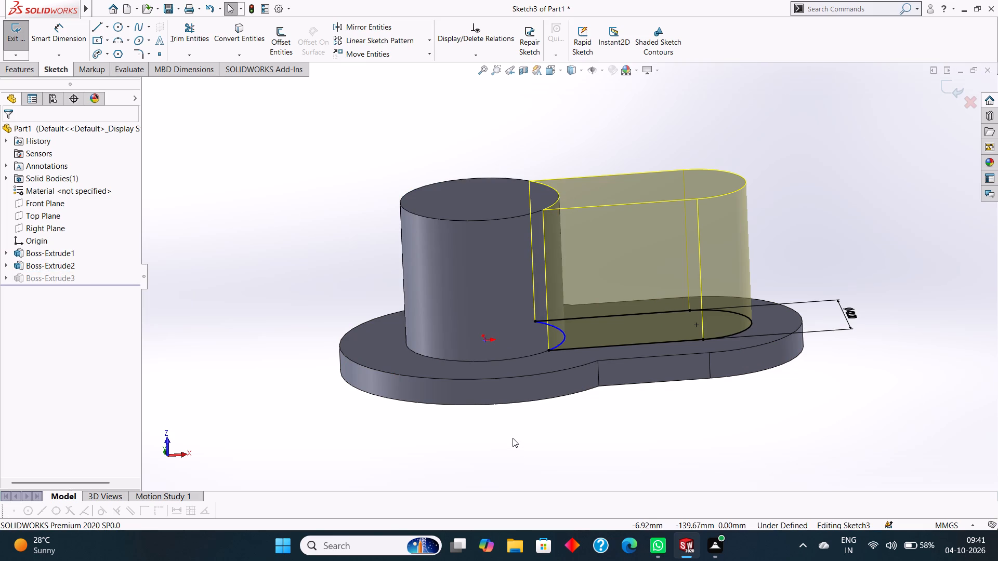
key(ctrl+z)
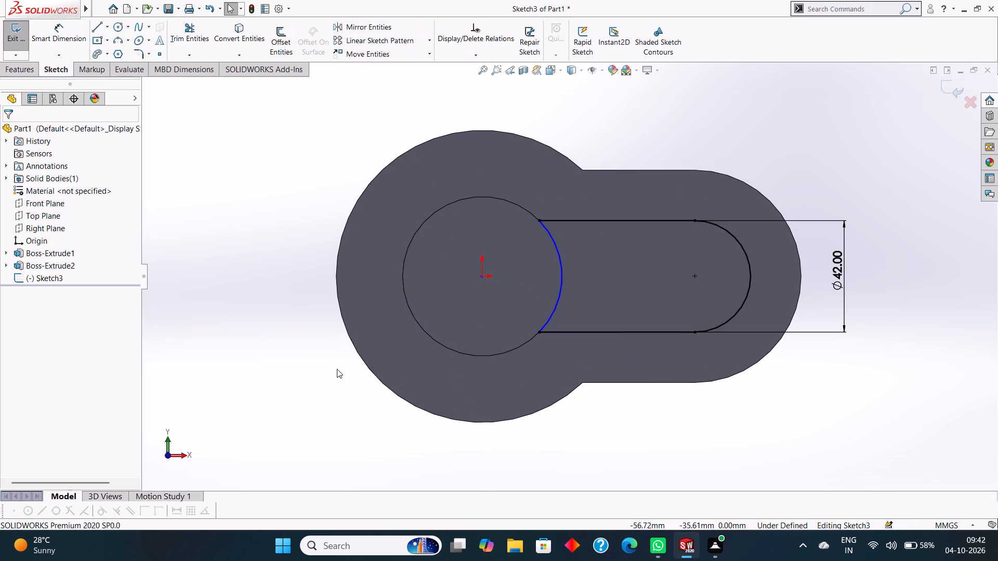
Extrude the closed profile beside the round boss as a blind boss 30 mm deep, merged with the existing body.
middle_drag(824, 470, 822, 409)
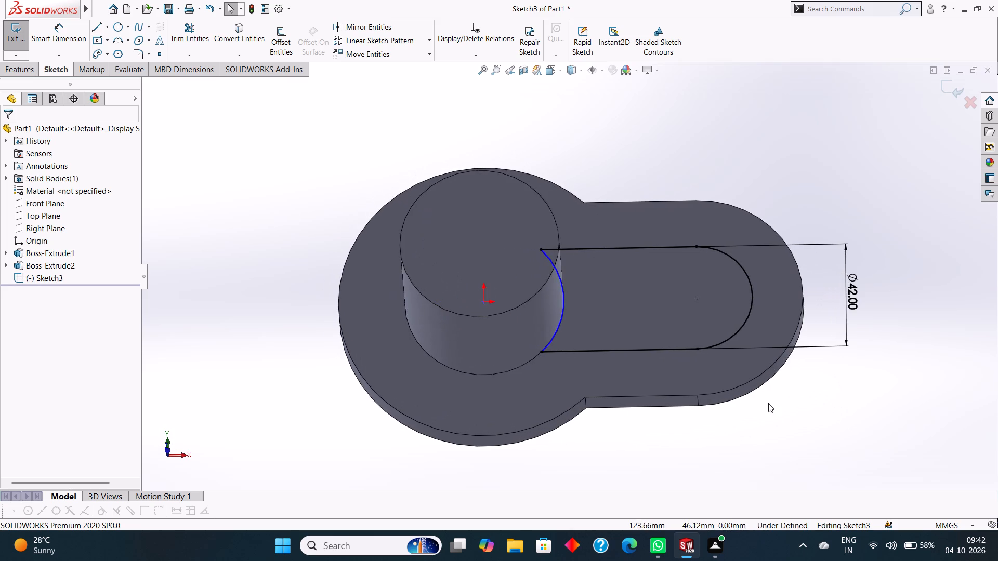
click(25, 71)
click(25, 47)
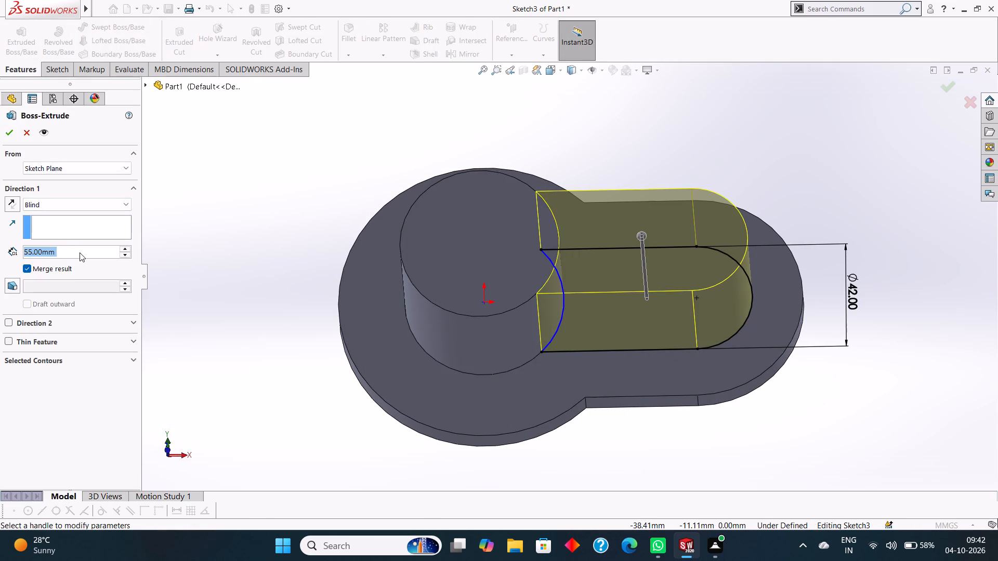
text(30)
key(Return)
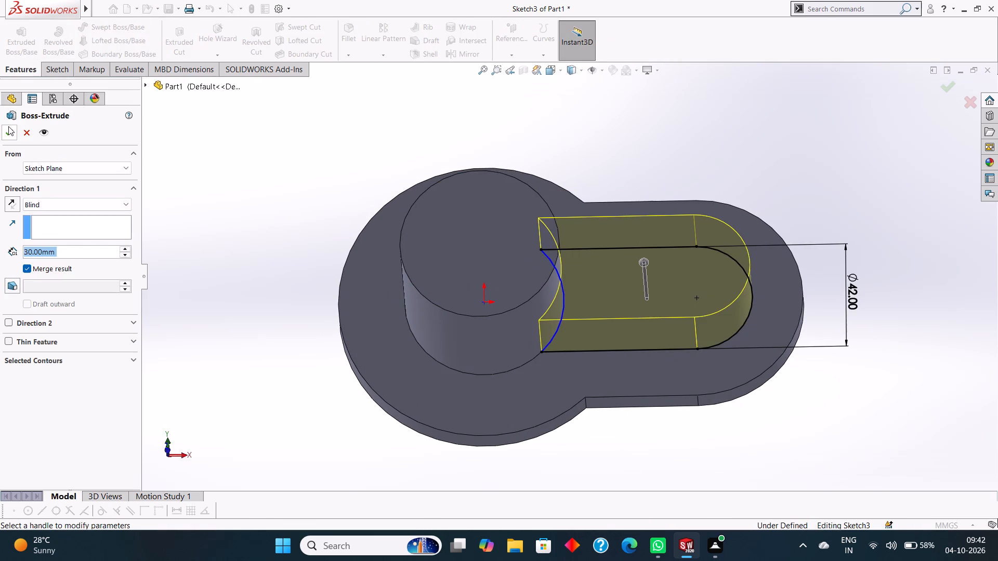
click(8, 129)
click(256, 318)
Start a new sketch on the top face of the lower round-ended boss and view it face-on.
middle_drag(325, 381, 331, 299)
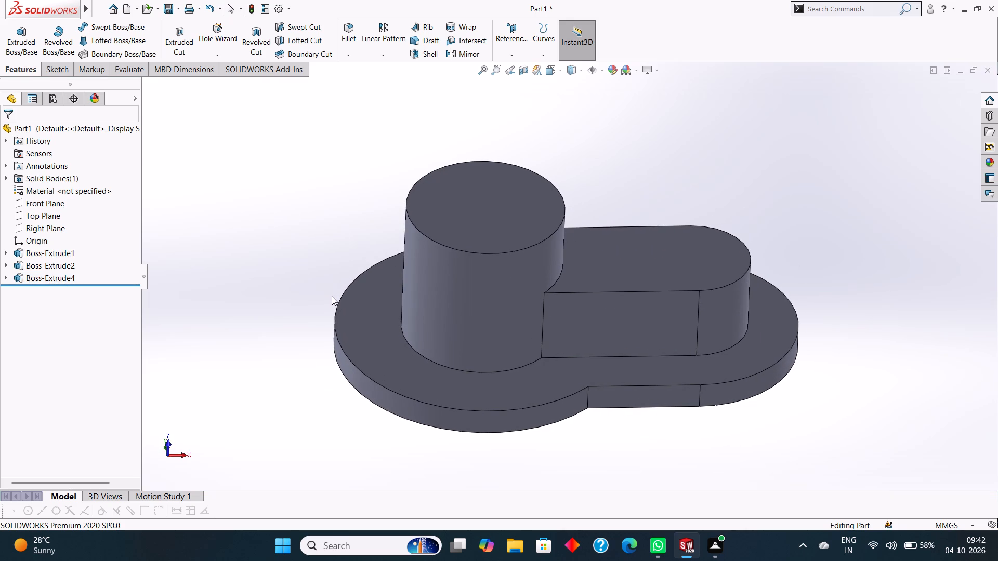
middle_drag(682, 450, 691, 362)
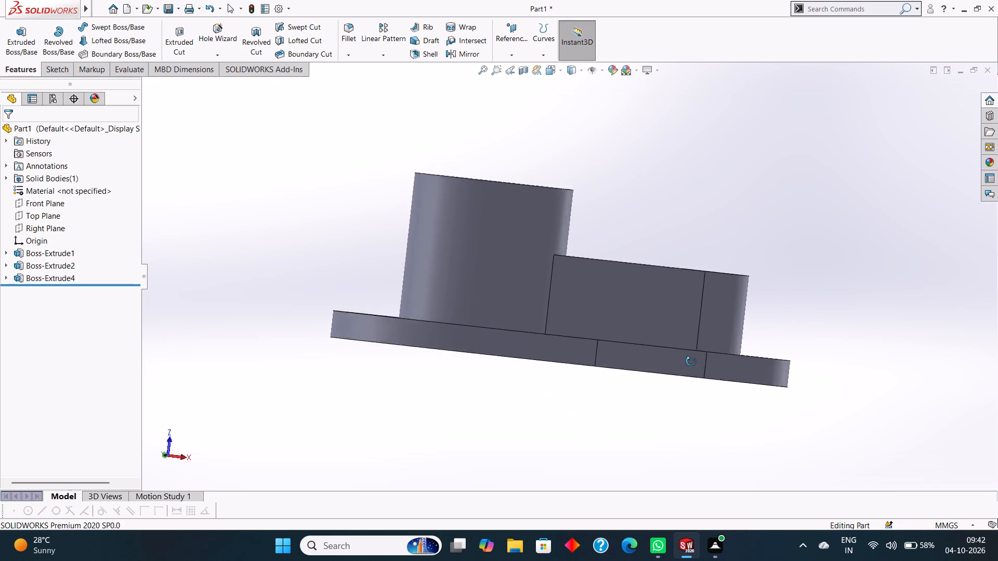
middle_drag(691, 362, 673, 427)
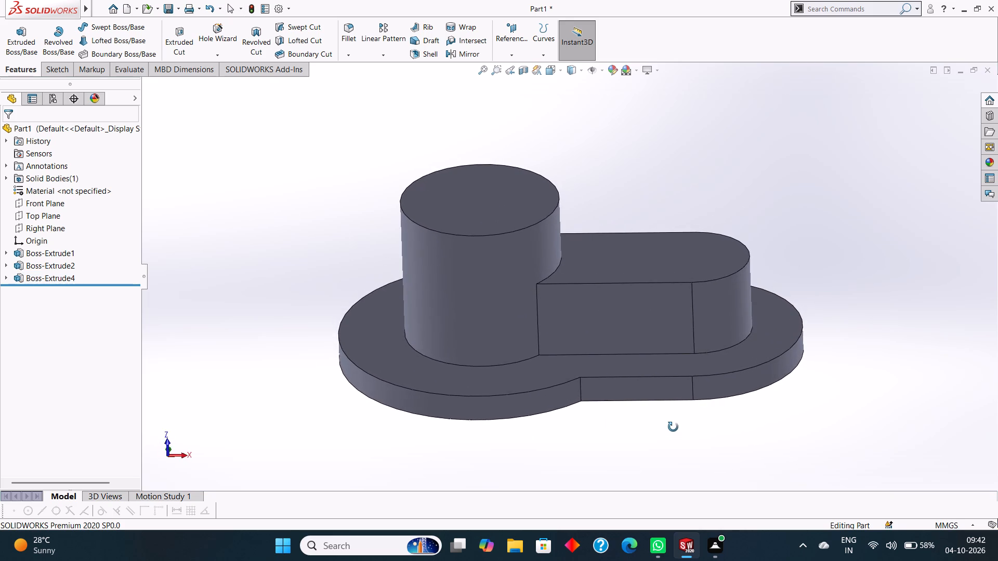
middle_drag(673, 427, 688, 446)
click(652, 239)
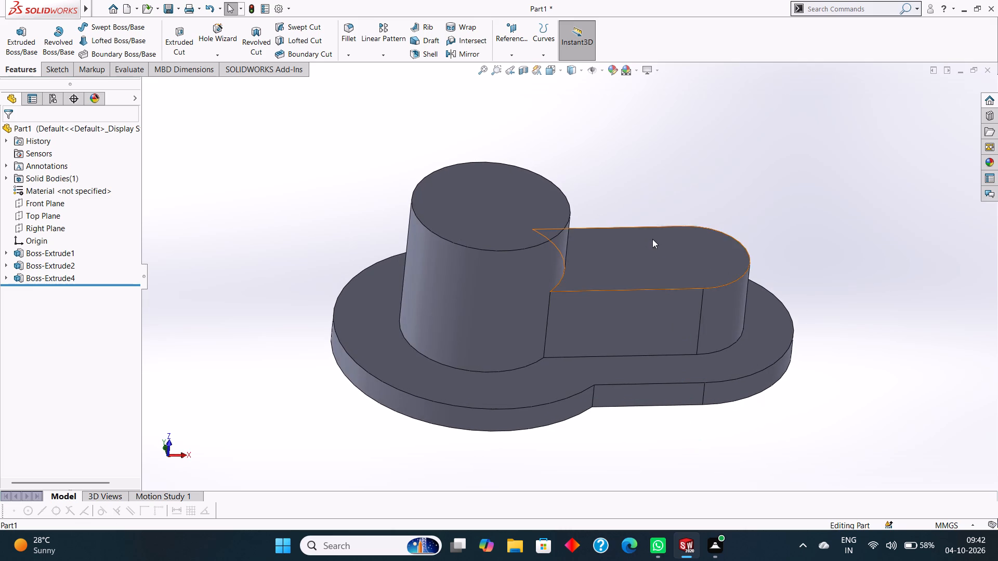
click(697, 210)
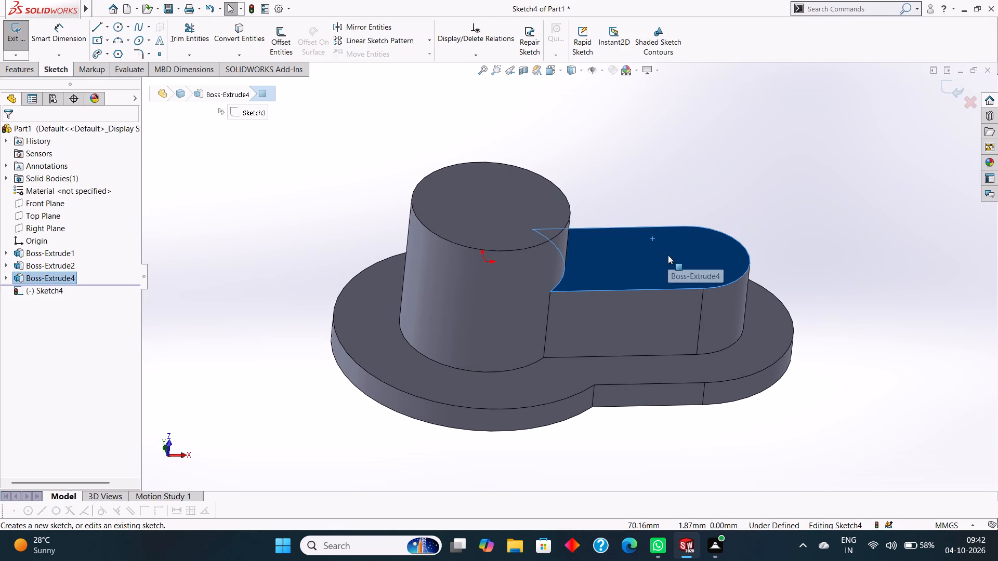
key(ctrl+8)
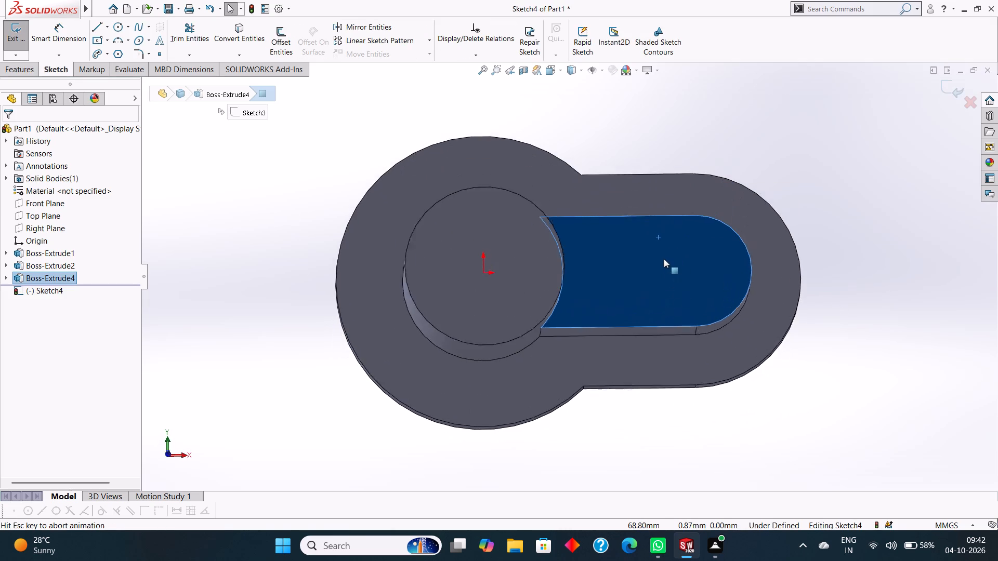
key(Escape)
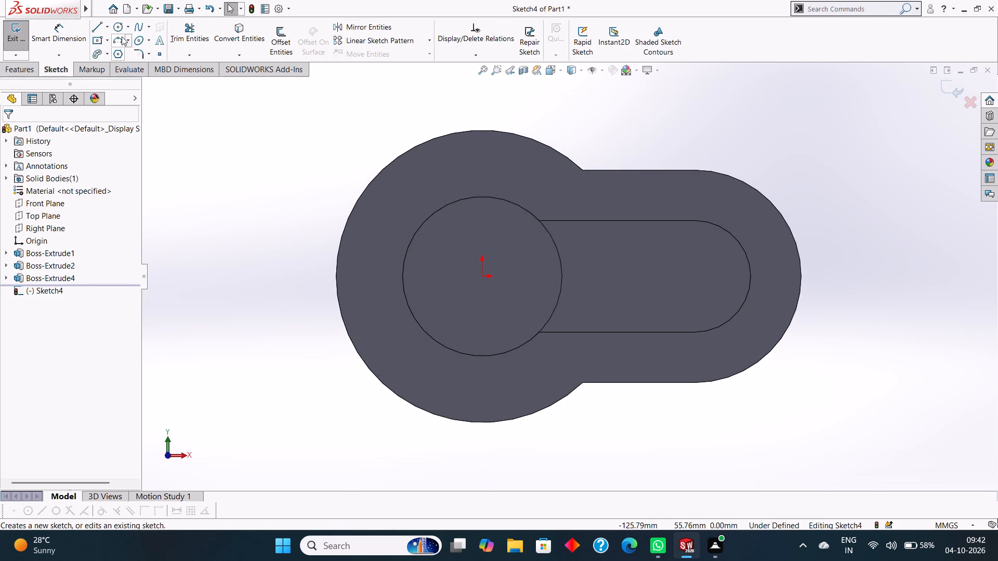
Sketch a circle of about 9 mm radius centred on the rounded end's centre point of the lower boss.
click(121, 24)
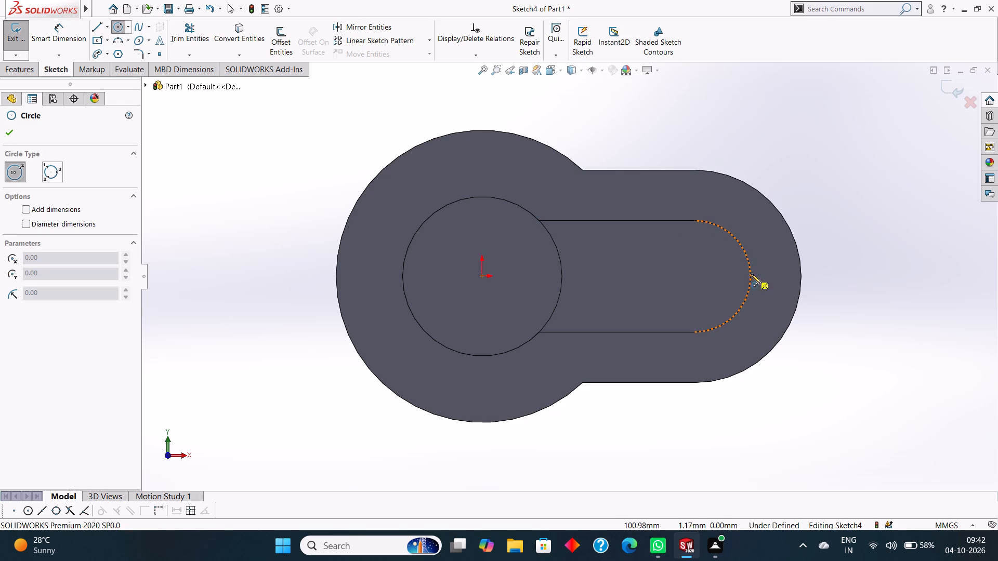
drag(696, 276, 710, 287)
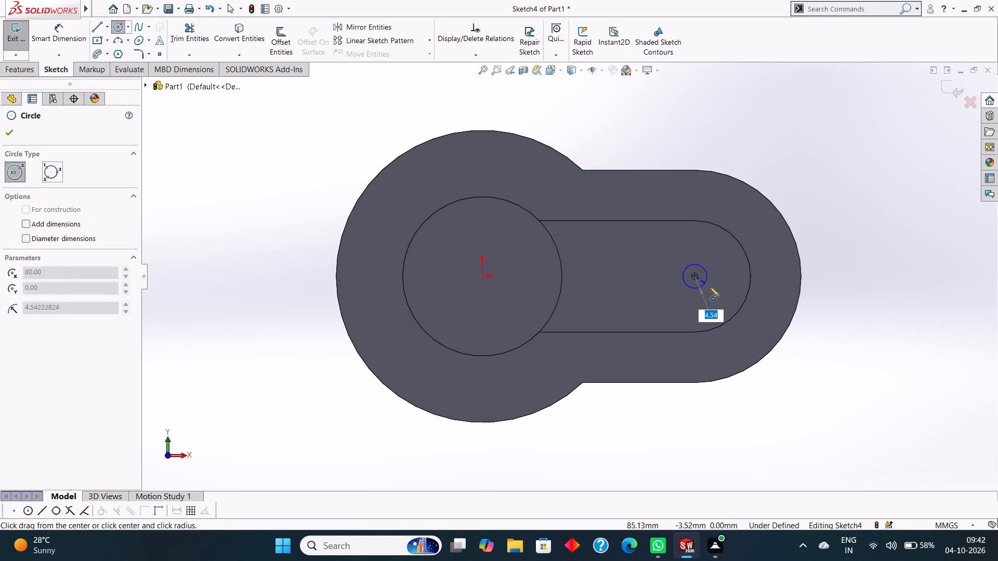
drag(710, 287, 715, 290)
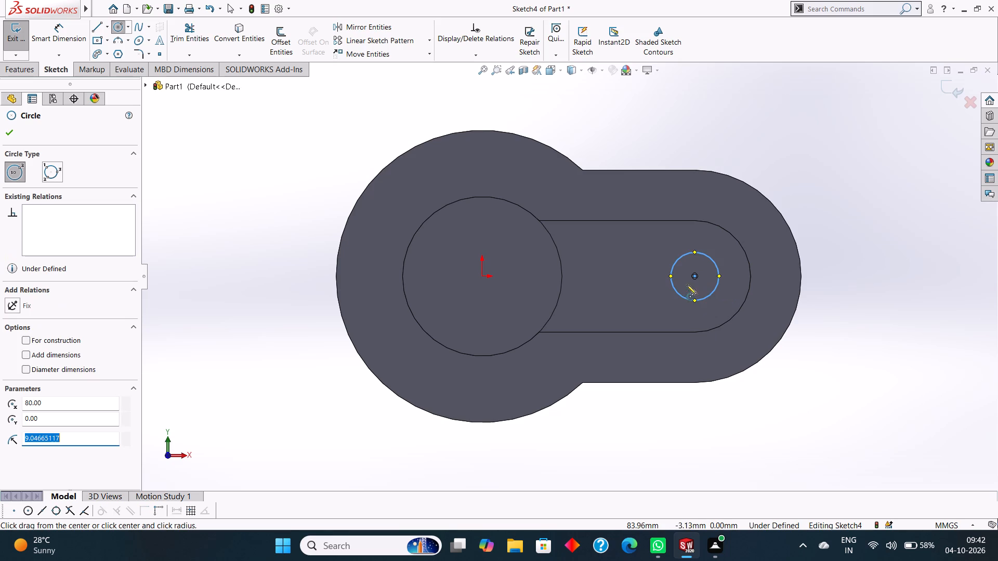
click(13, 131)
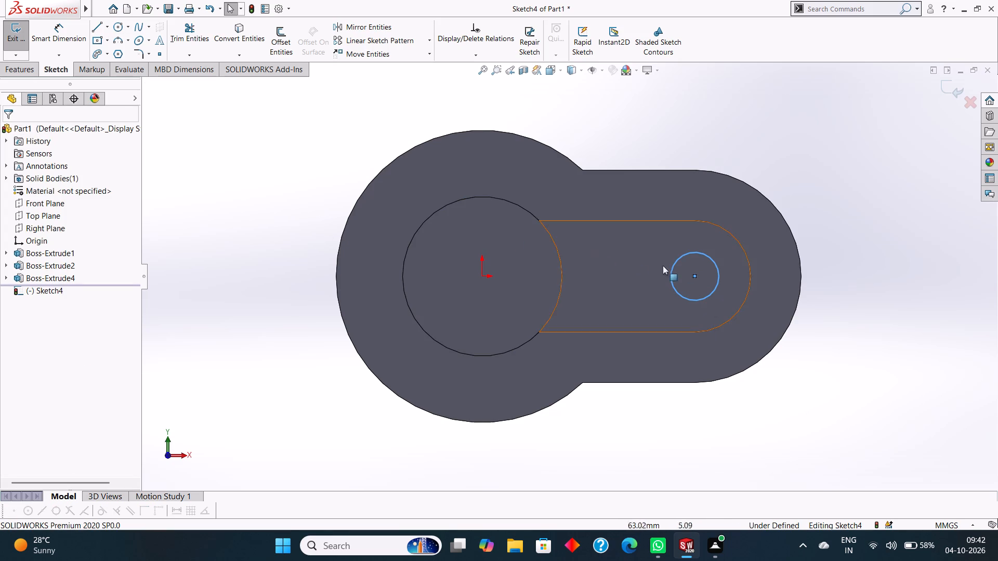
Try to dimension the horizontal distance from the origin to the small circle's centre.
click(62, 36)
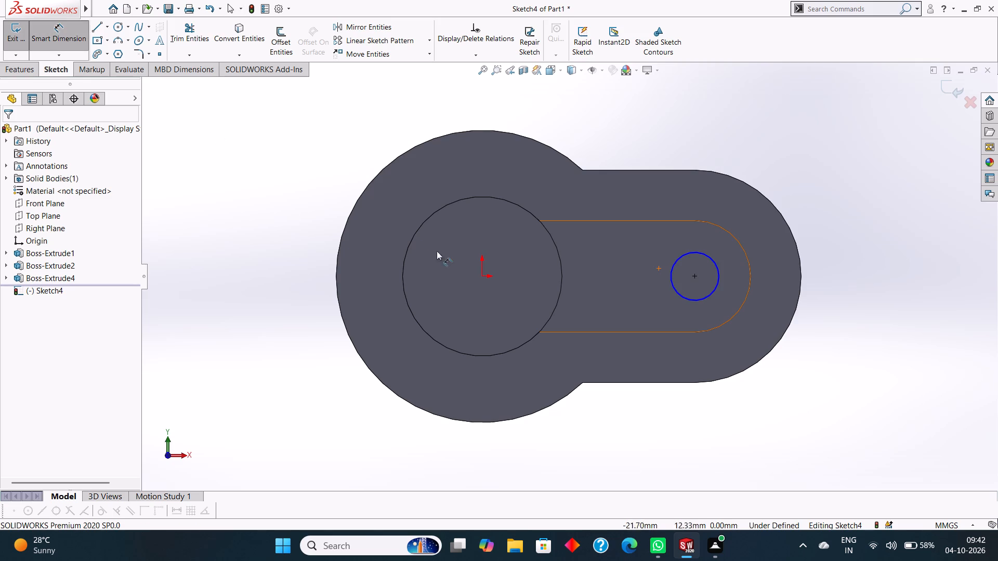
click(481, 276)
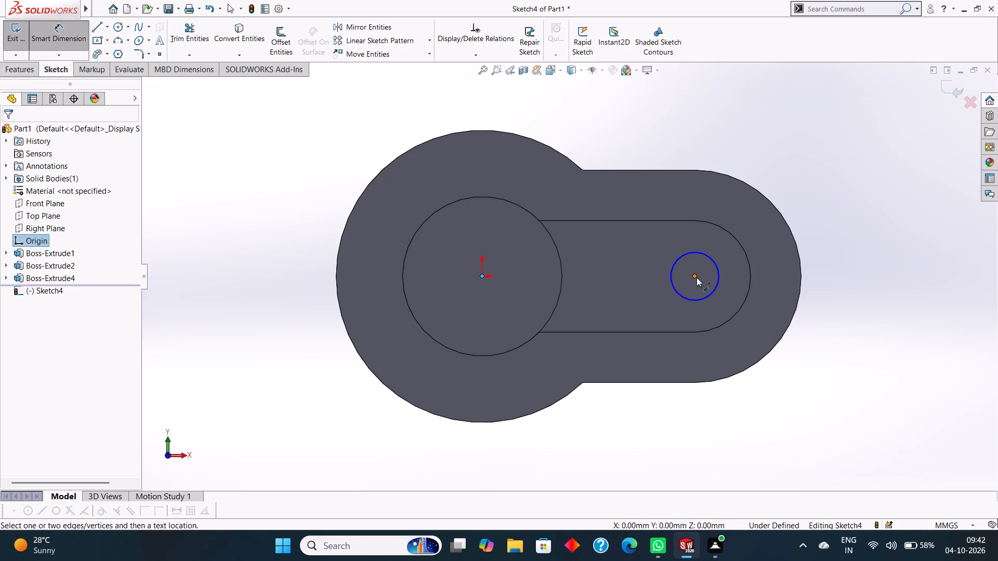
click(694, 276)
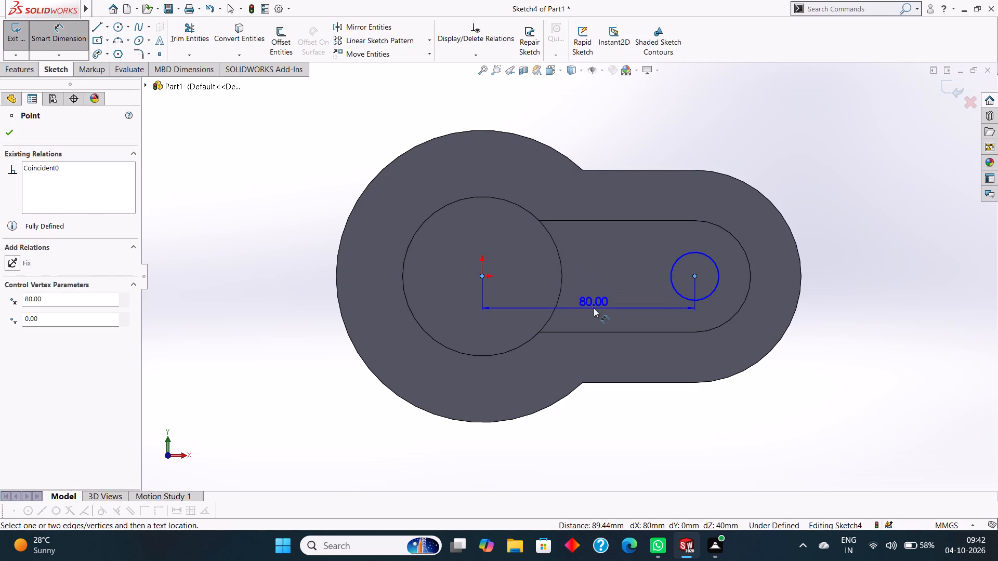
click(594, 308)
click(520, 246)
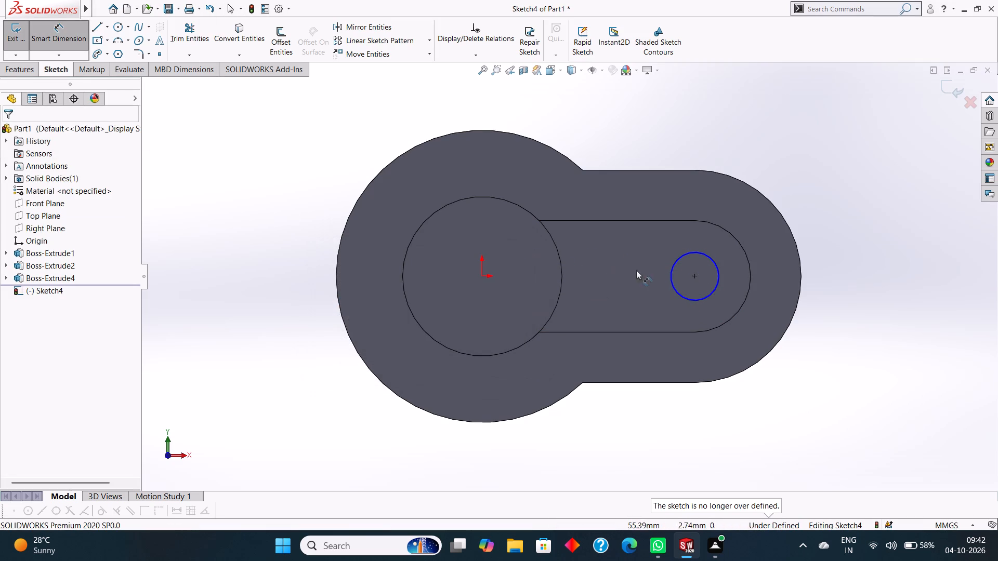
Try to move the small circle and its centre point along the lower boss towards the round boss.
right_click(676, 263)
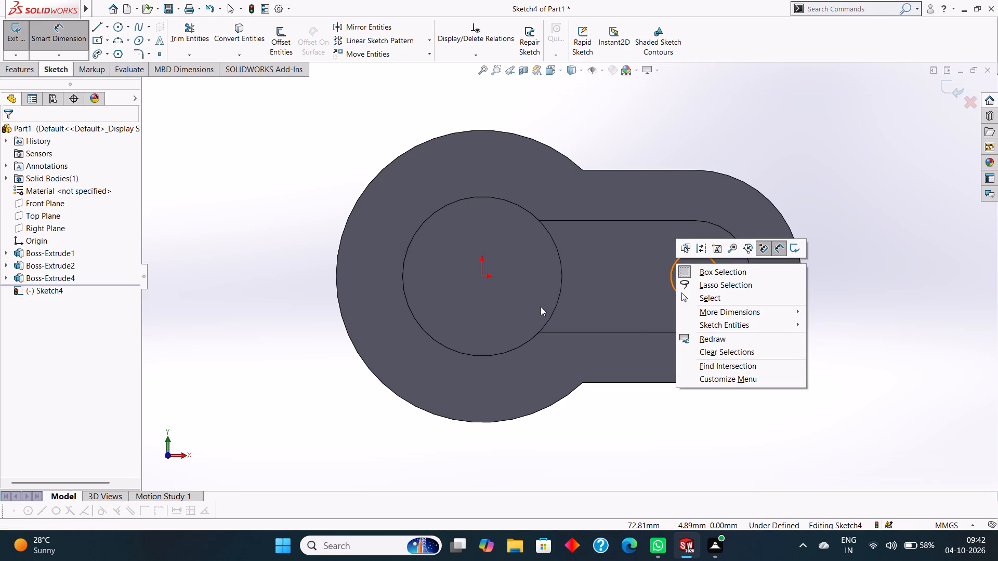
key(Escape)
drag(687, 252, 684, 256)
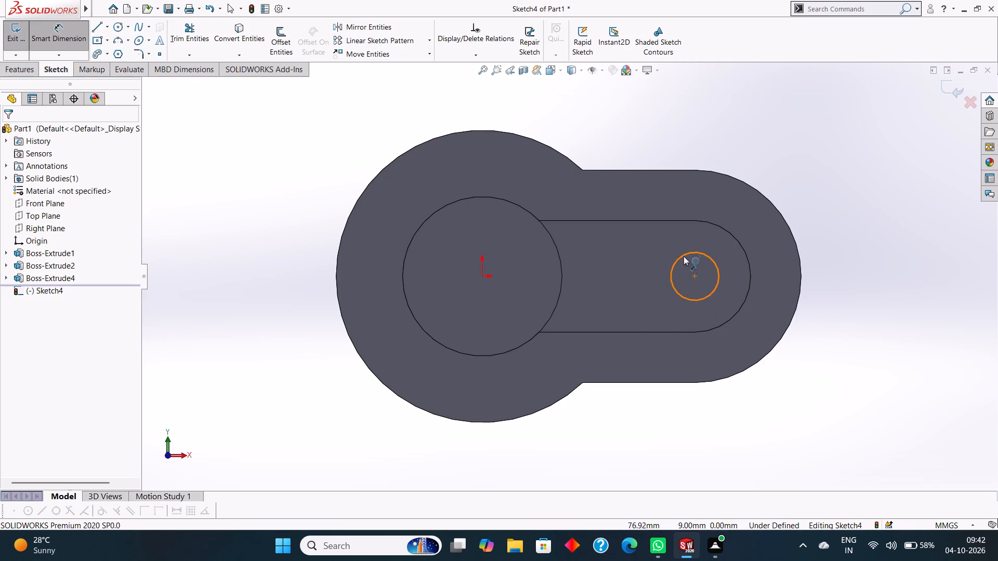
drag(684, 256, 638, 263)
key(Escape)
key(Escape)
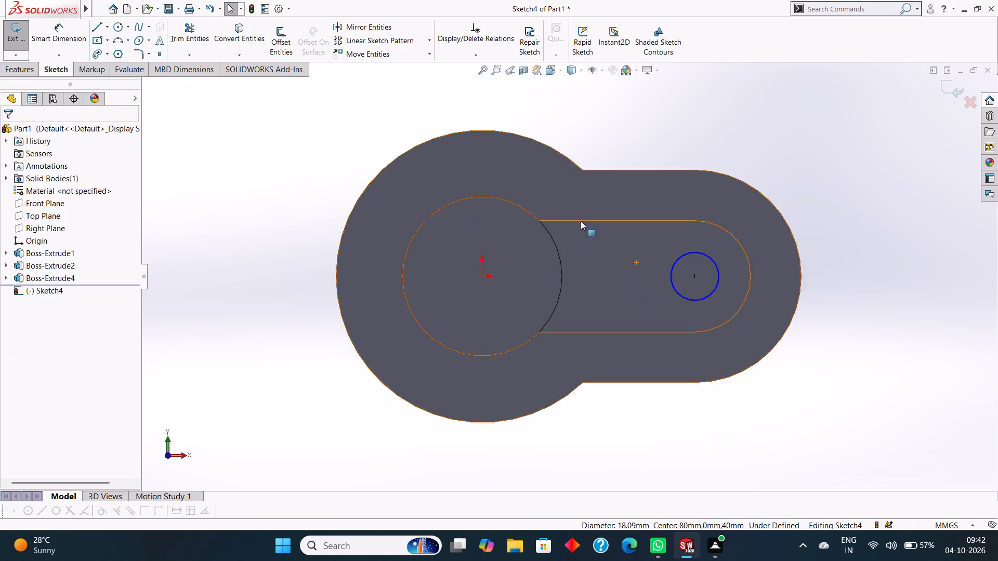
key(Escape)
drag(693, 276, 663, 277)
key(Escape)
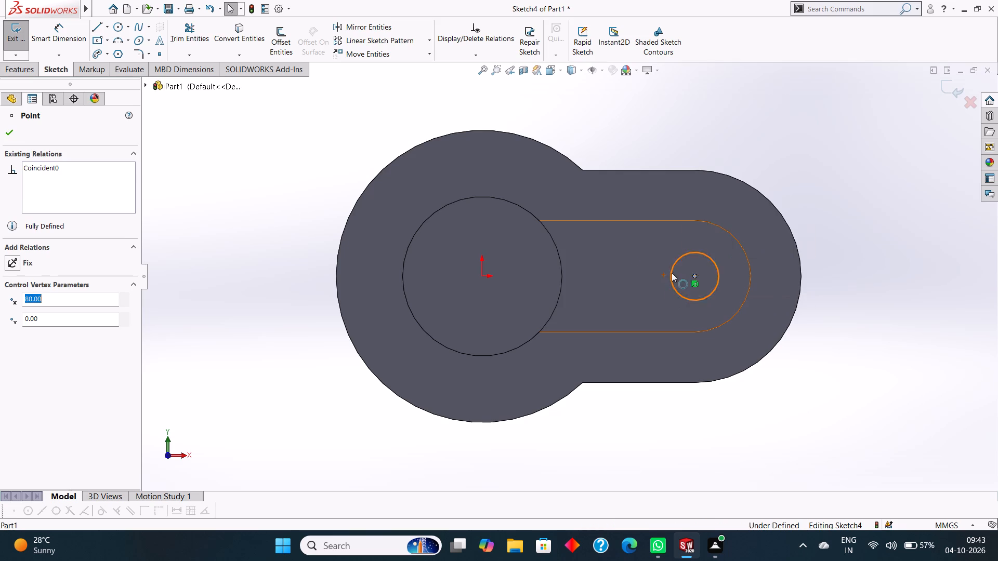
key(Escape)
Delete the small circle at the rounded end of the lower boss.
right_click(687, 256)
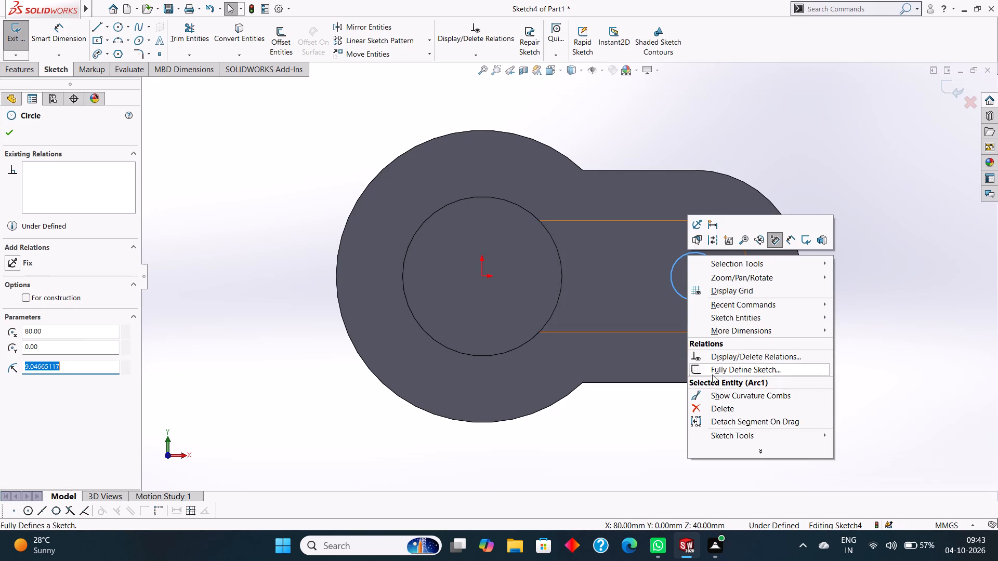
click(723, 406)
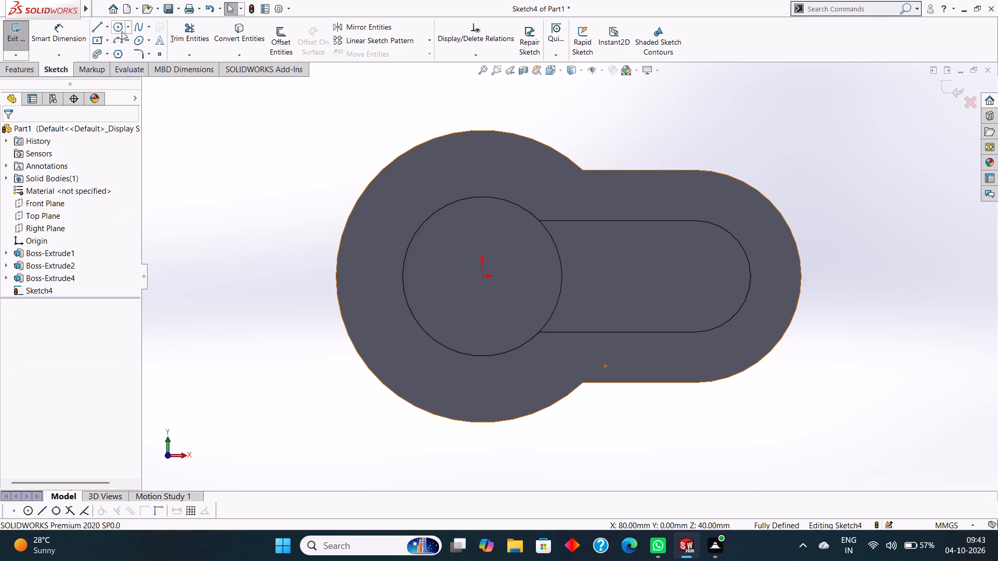
Sketch a circle of about 8 mm radius on the lower boss, level with the origin and about 53 mm from it.
click(117, 30)
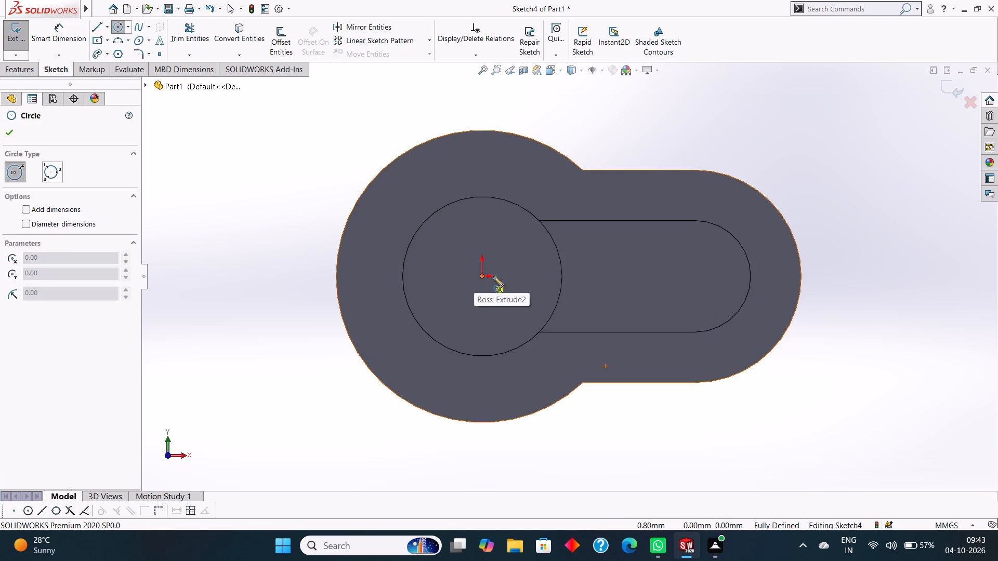
click(624, 278)
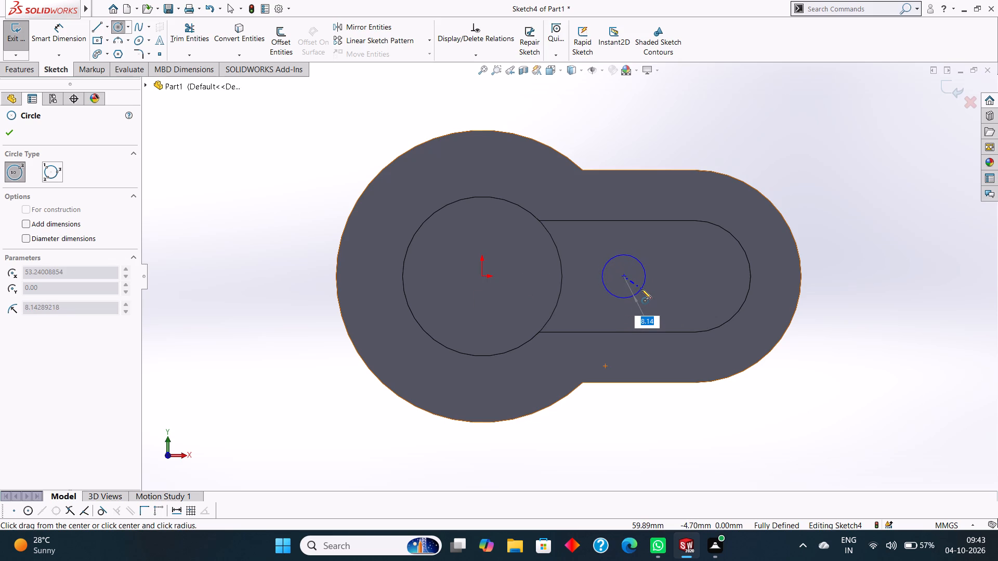
click(641, 289)
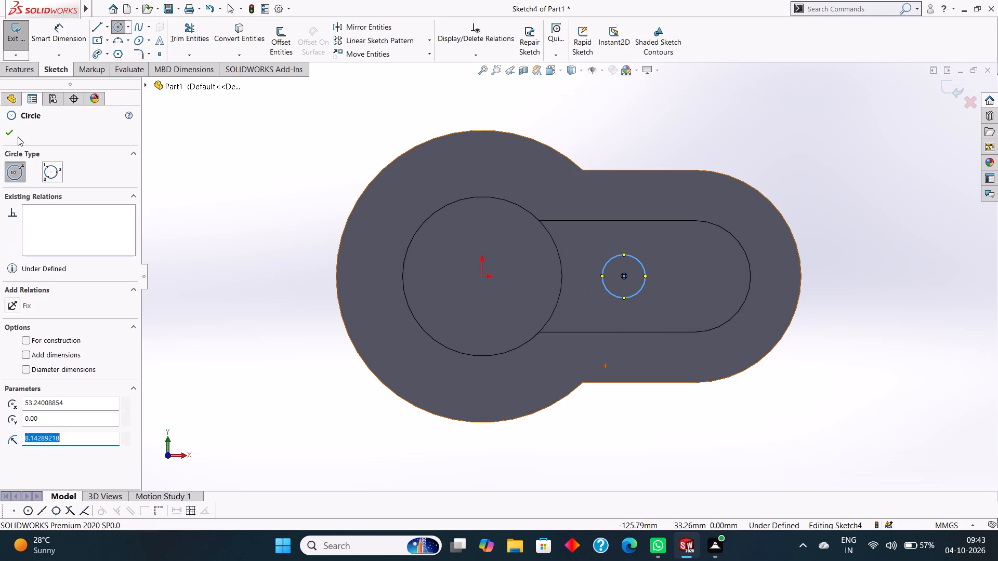
click(14, 131)
Dimension the small circle on the lower boss with a diameter of 18 mm.
click(45, 29)
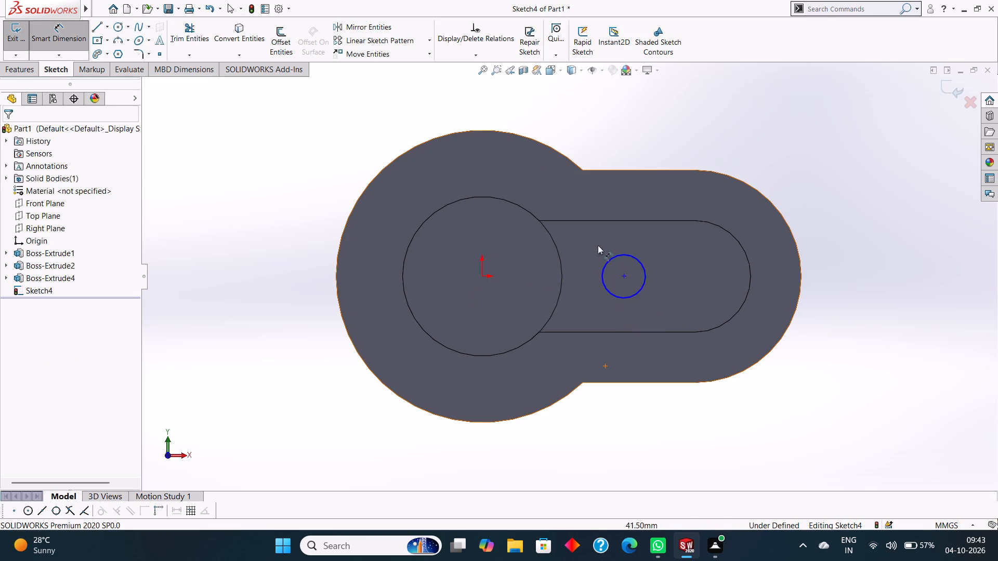
click(618, 254)
click(688, 241)
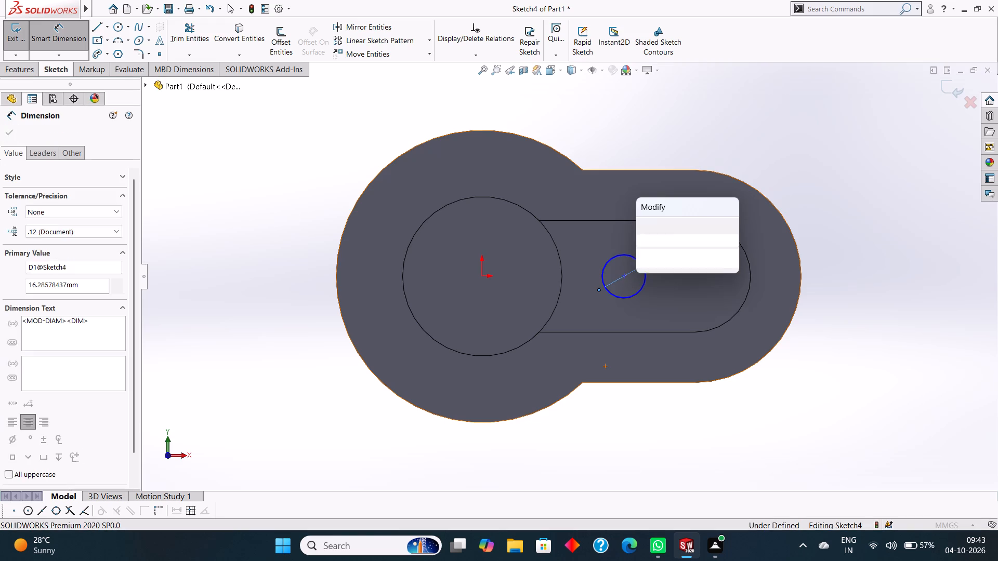
text(18)
key(Return)
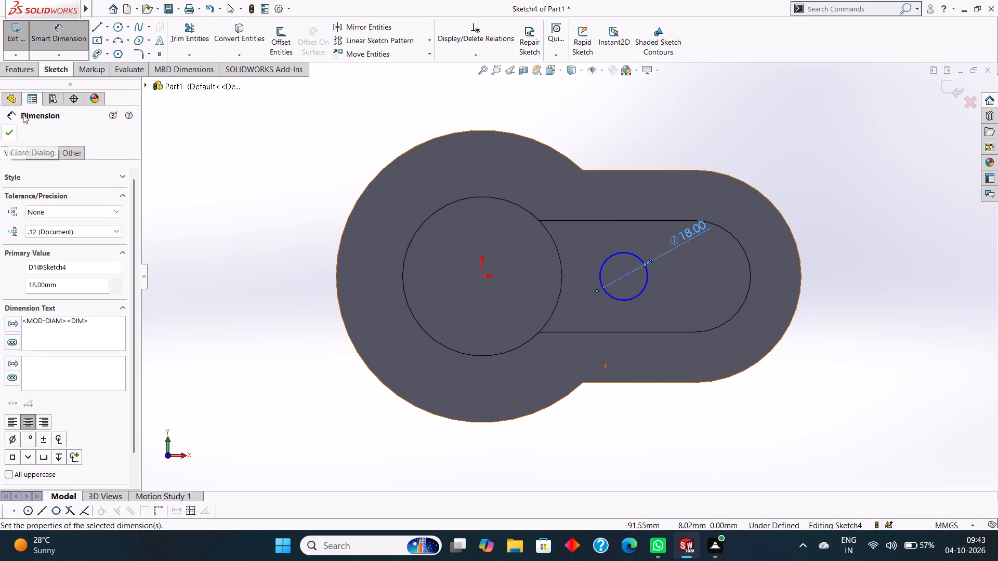
Dimension the horizontal distance from the origin to the 18 mm circle's centre as 65 mm.
click(482, 277)
click(625, 275)
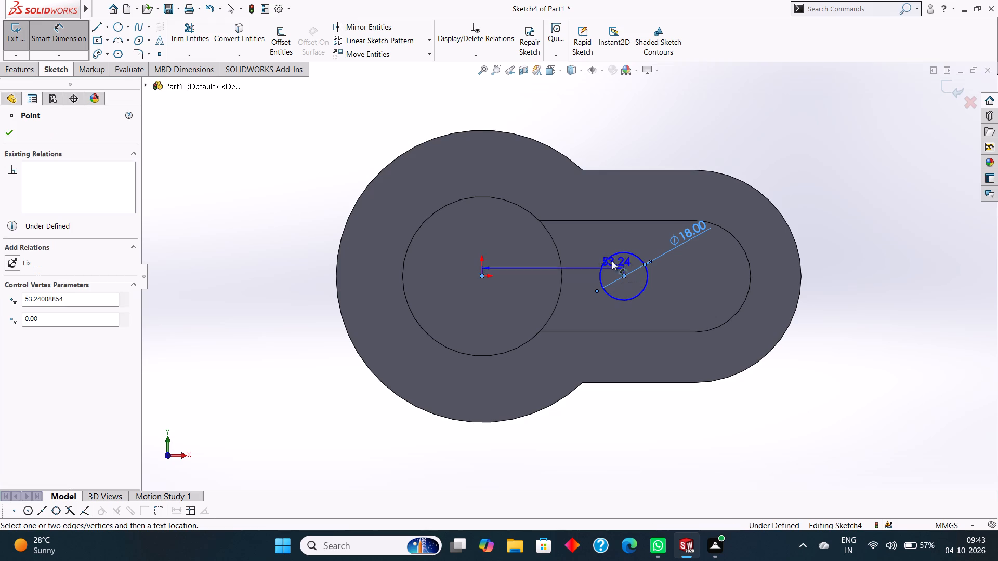
click(596, 197)
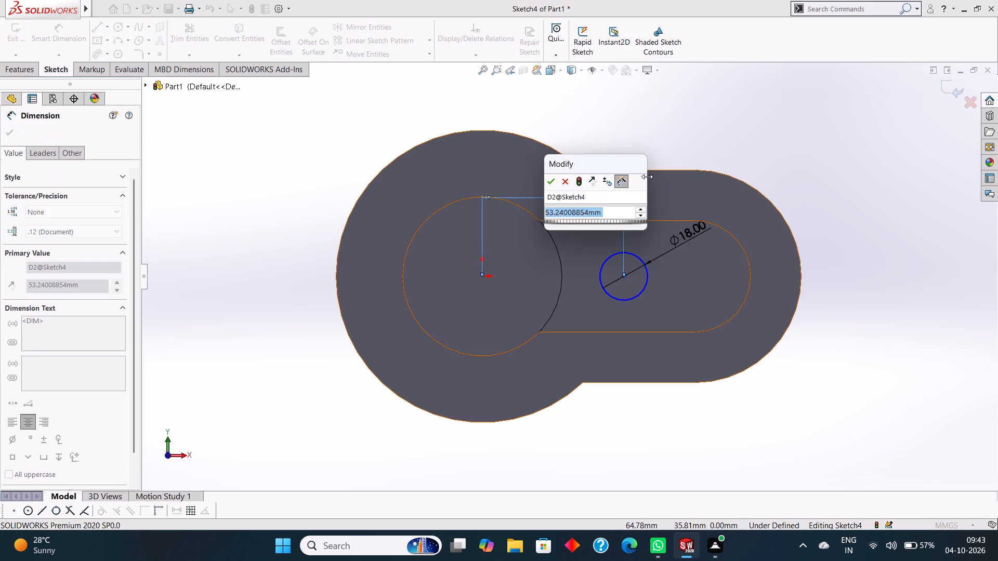
text(65)
key(Return)
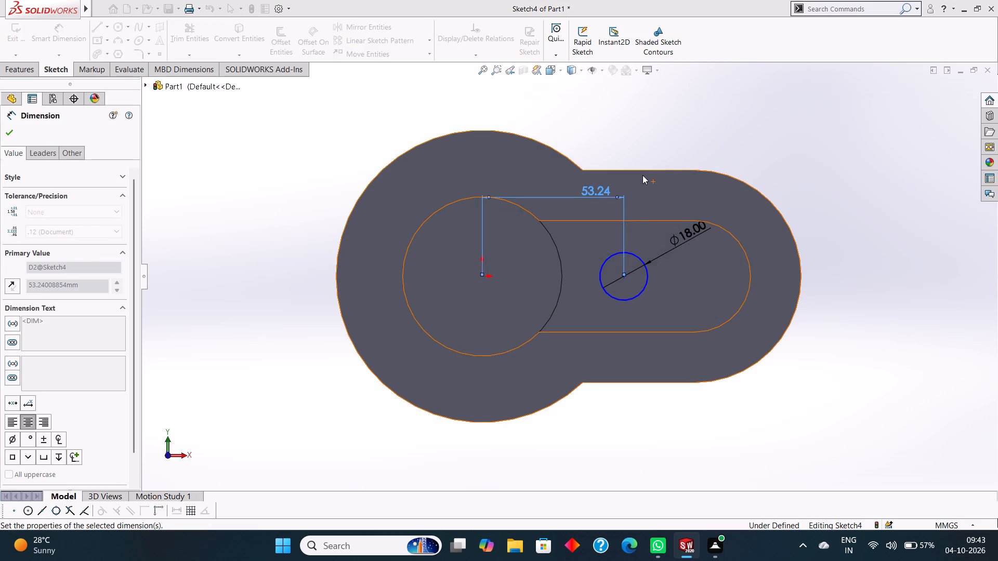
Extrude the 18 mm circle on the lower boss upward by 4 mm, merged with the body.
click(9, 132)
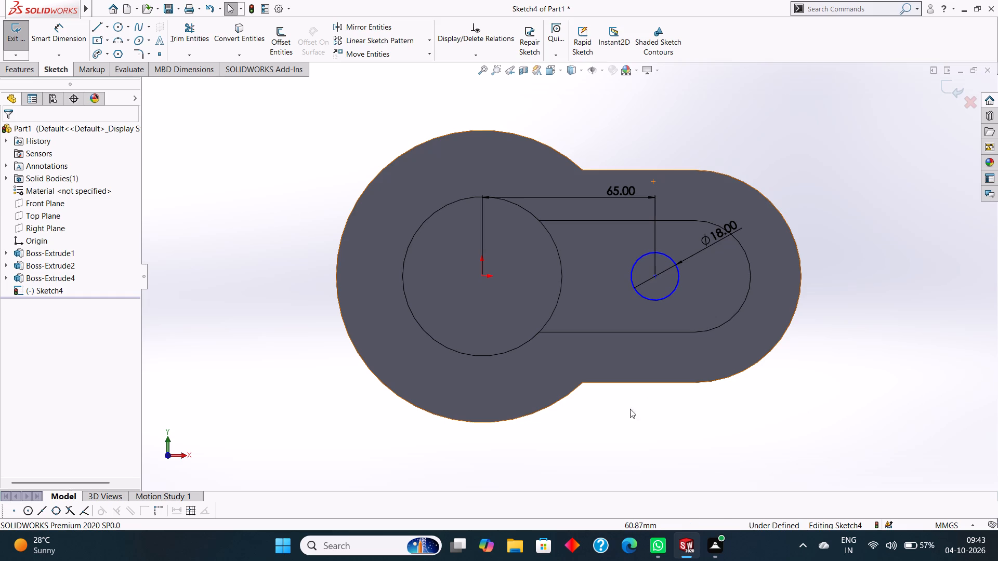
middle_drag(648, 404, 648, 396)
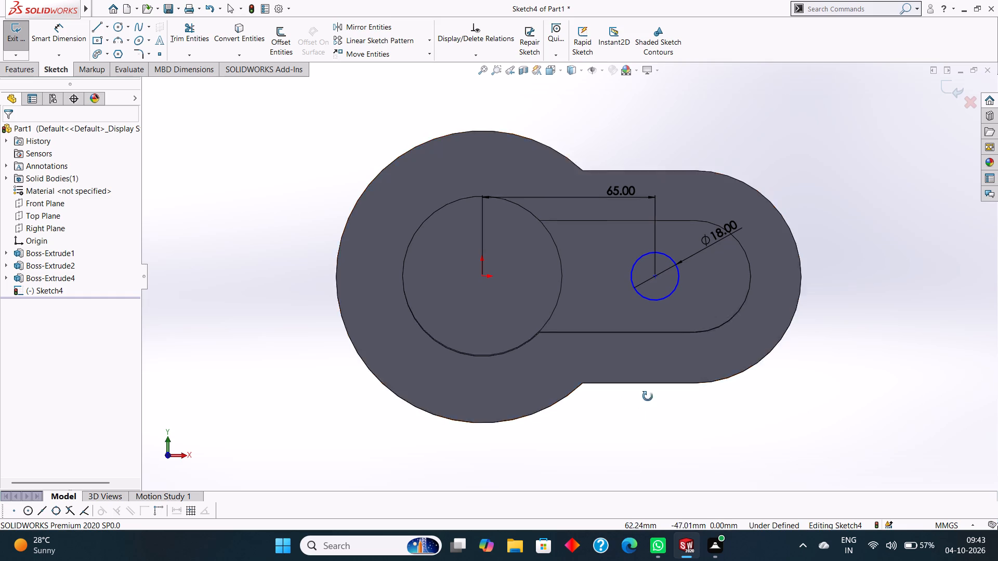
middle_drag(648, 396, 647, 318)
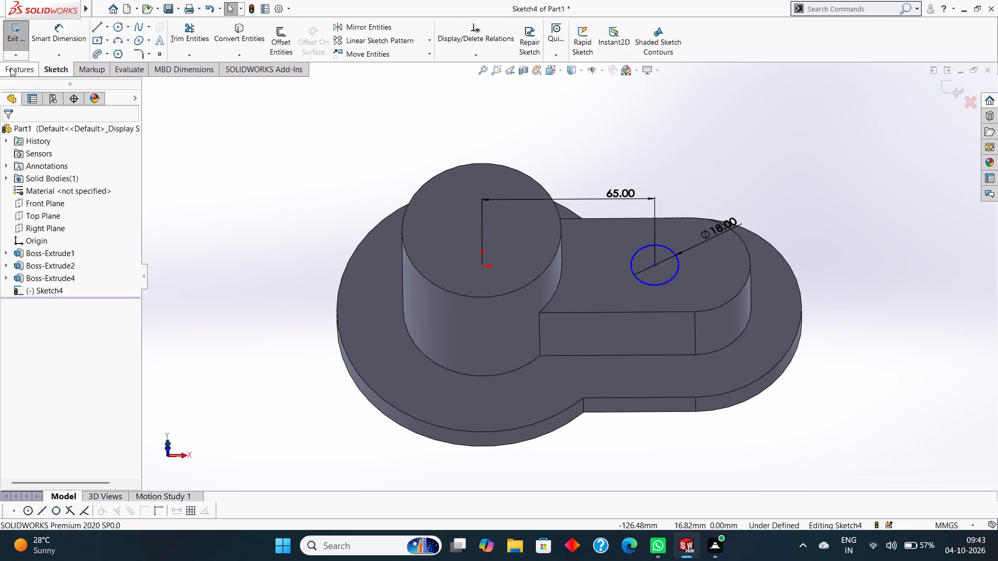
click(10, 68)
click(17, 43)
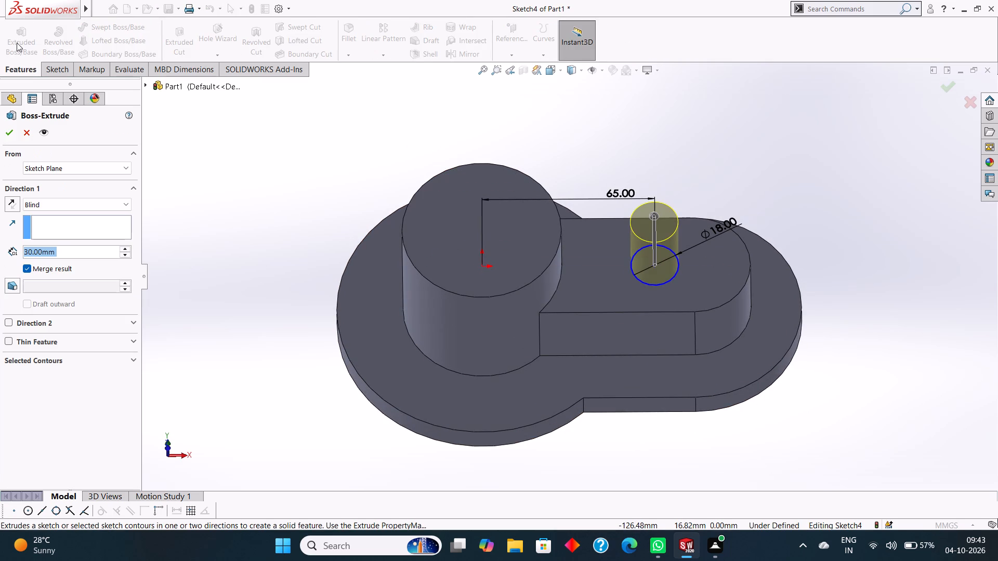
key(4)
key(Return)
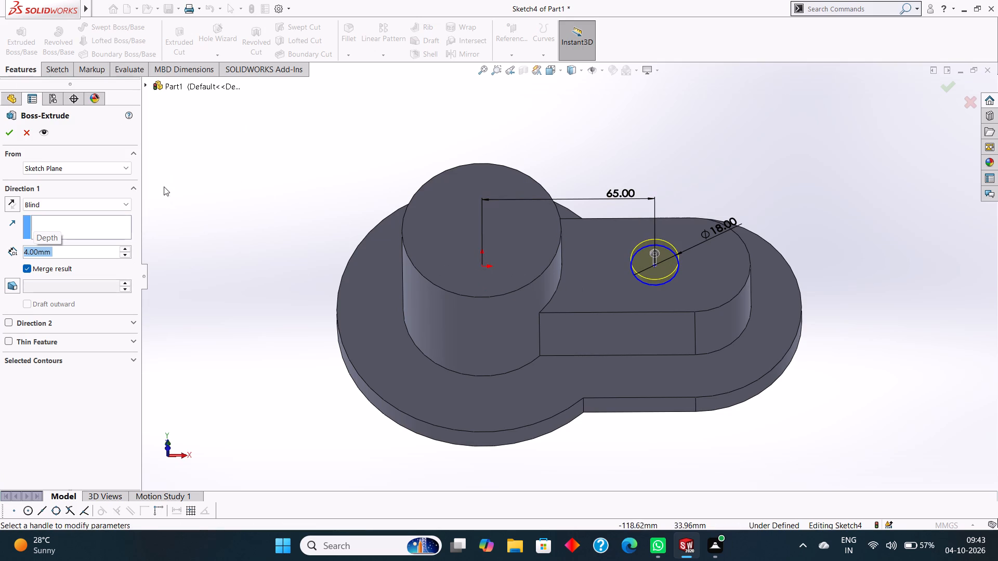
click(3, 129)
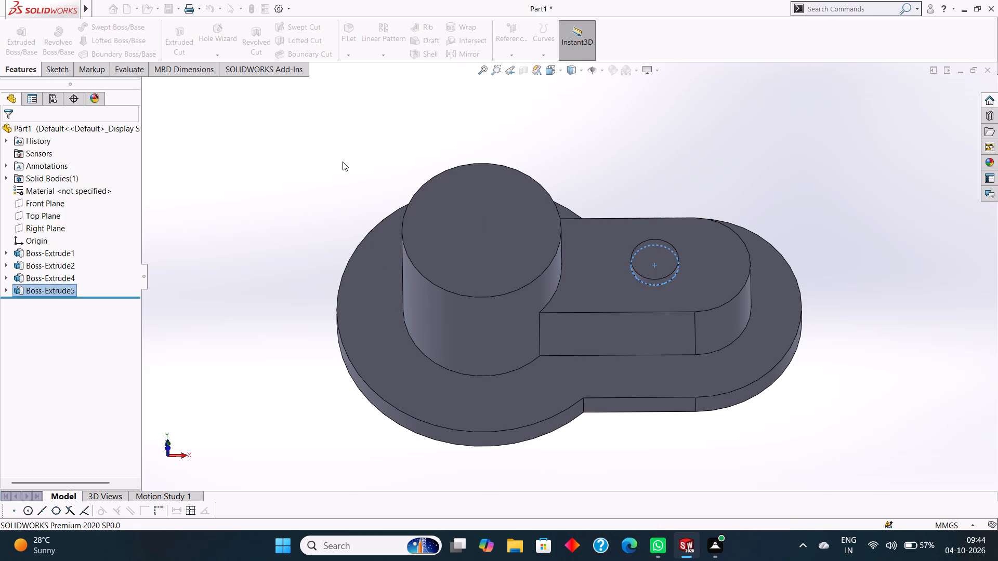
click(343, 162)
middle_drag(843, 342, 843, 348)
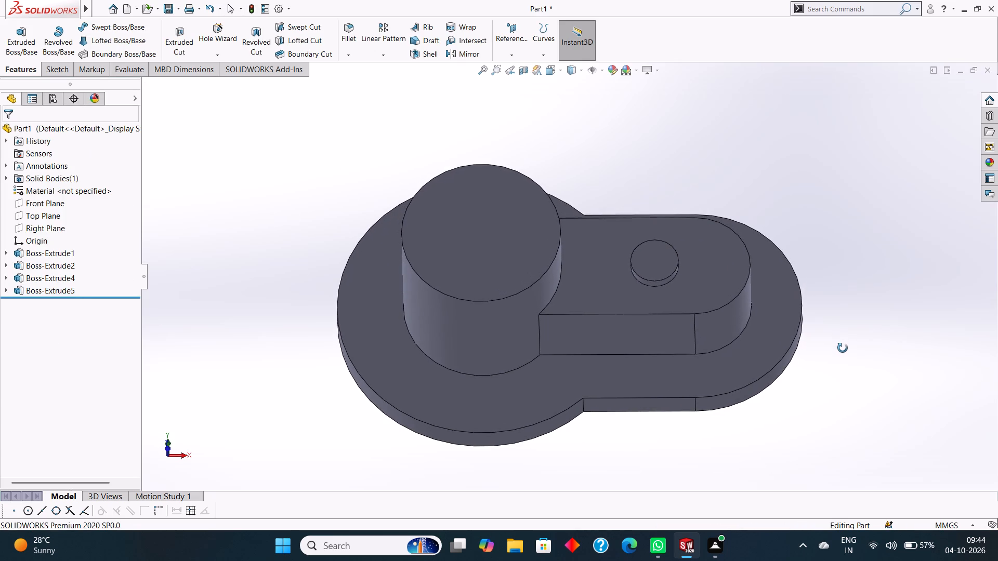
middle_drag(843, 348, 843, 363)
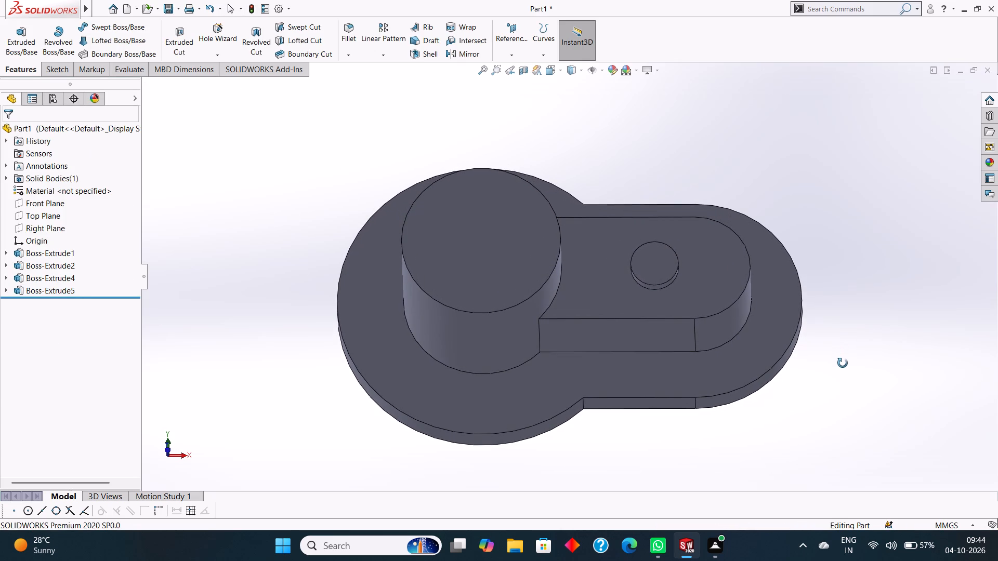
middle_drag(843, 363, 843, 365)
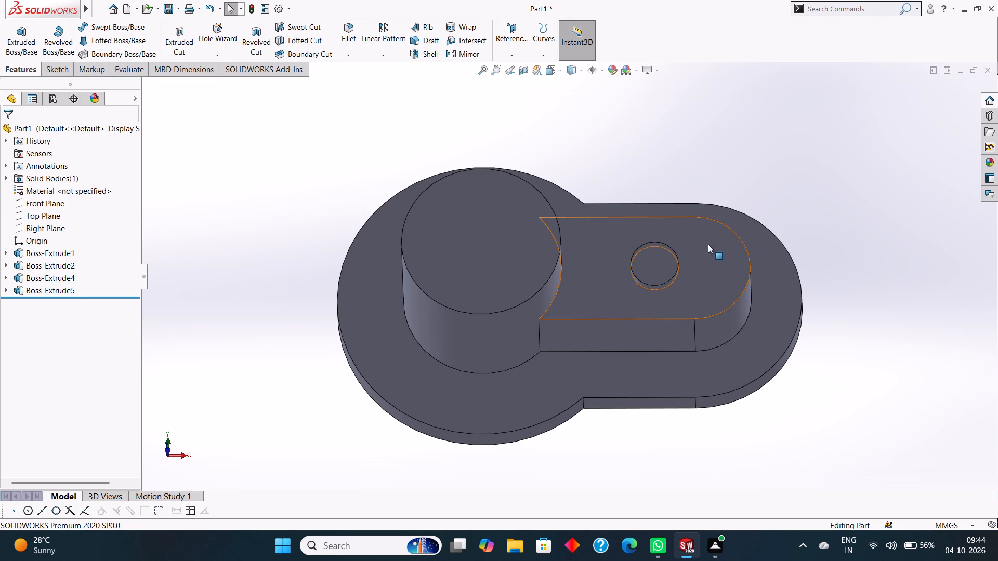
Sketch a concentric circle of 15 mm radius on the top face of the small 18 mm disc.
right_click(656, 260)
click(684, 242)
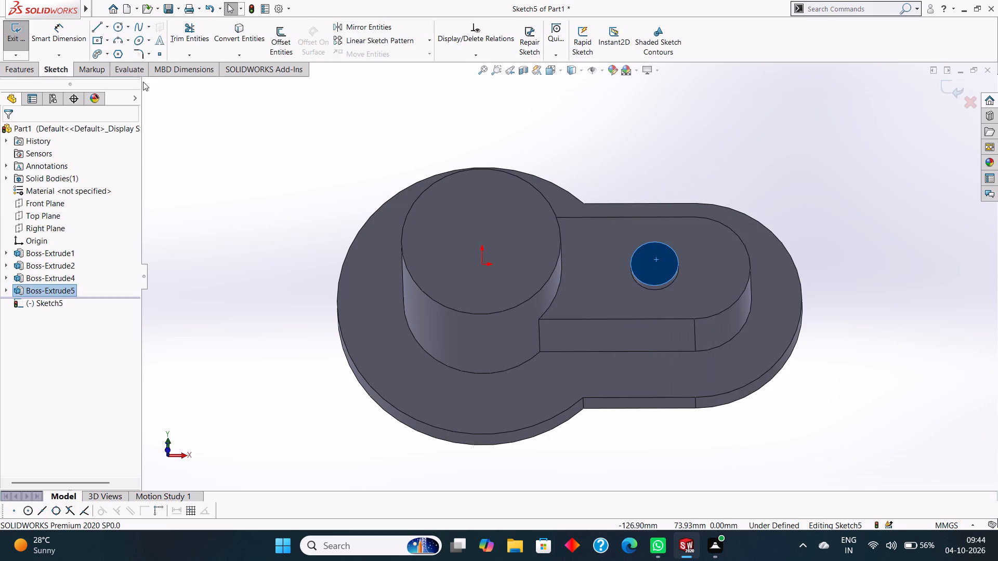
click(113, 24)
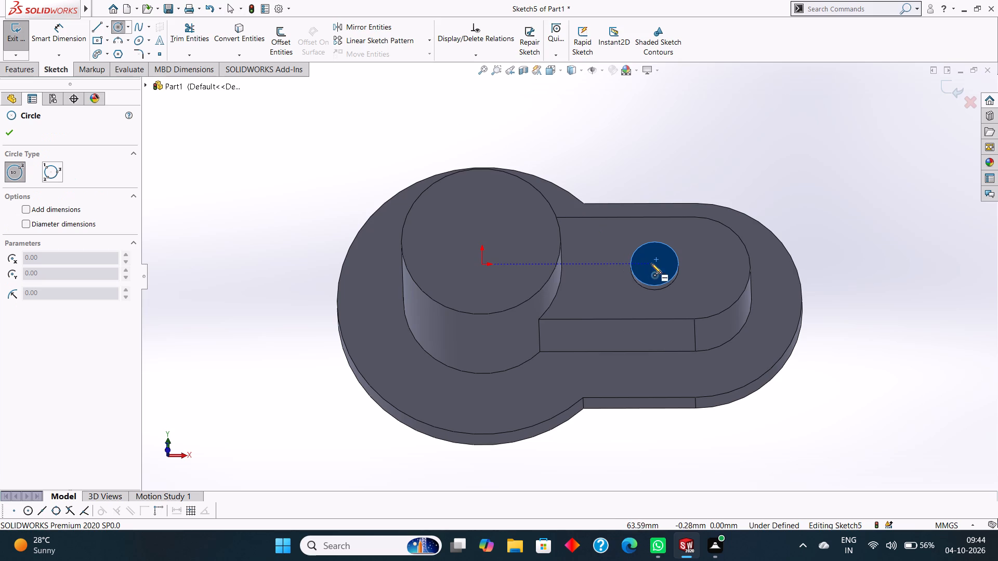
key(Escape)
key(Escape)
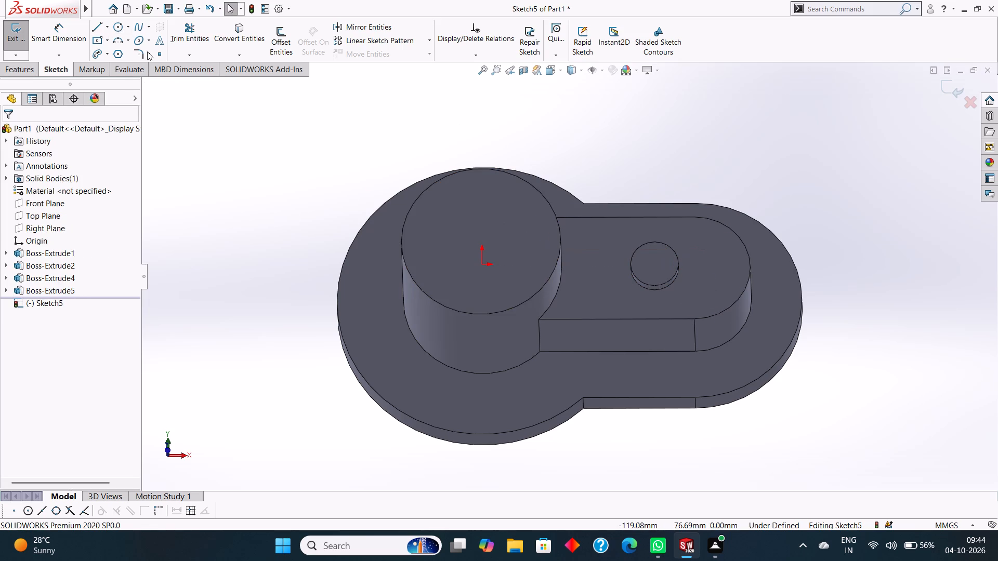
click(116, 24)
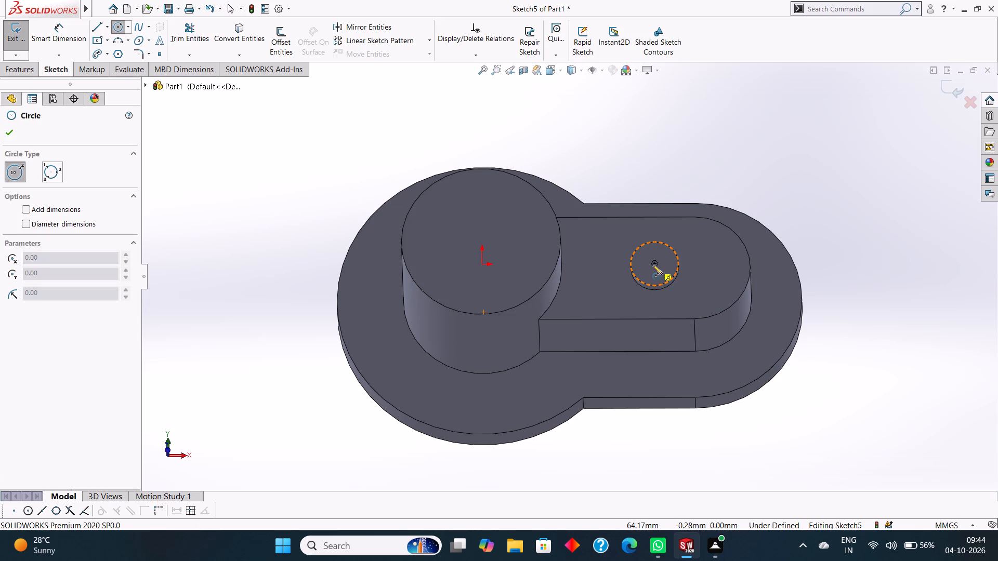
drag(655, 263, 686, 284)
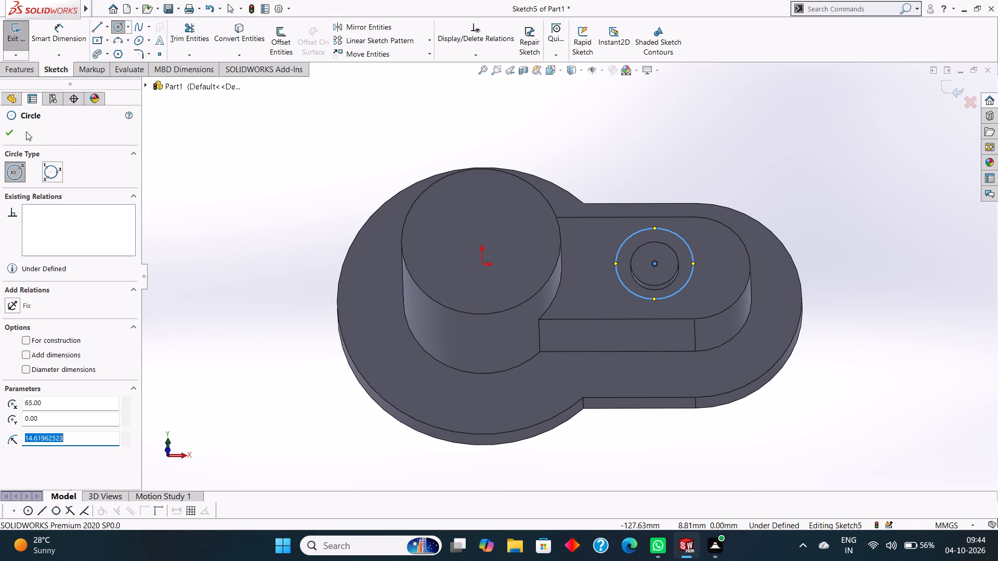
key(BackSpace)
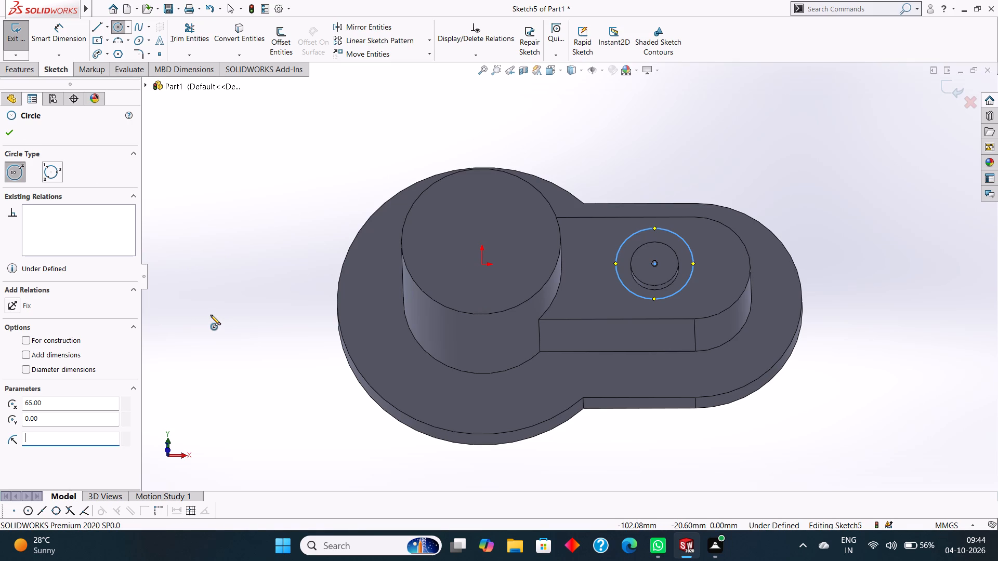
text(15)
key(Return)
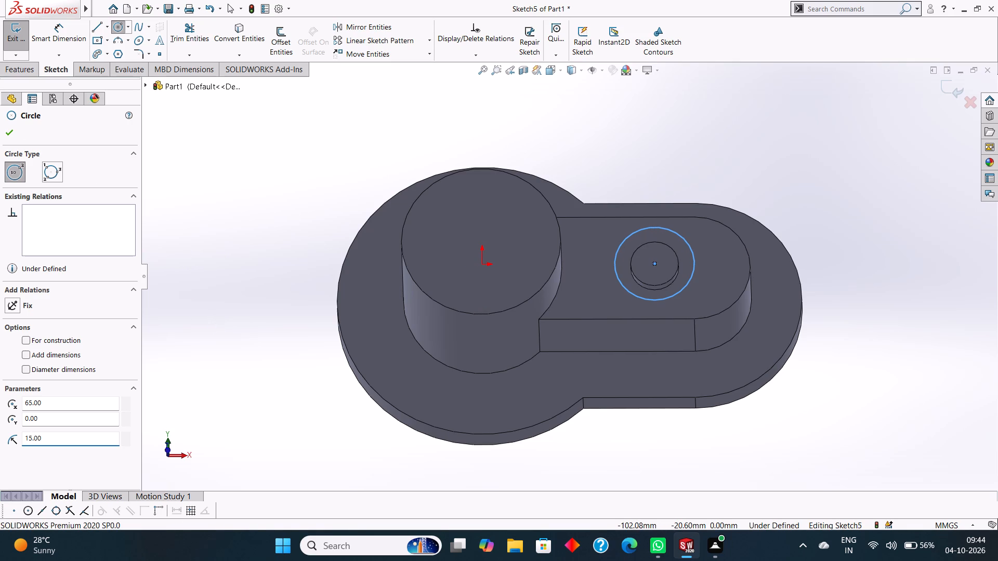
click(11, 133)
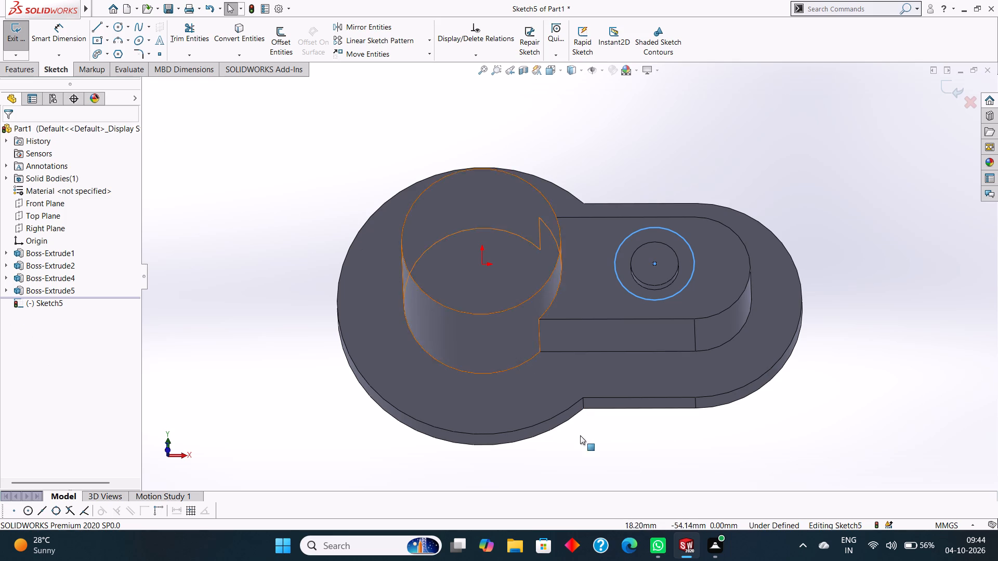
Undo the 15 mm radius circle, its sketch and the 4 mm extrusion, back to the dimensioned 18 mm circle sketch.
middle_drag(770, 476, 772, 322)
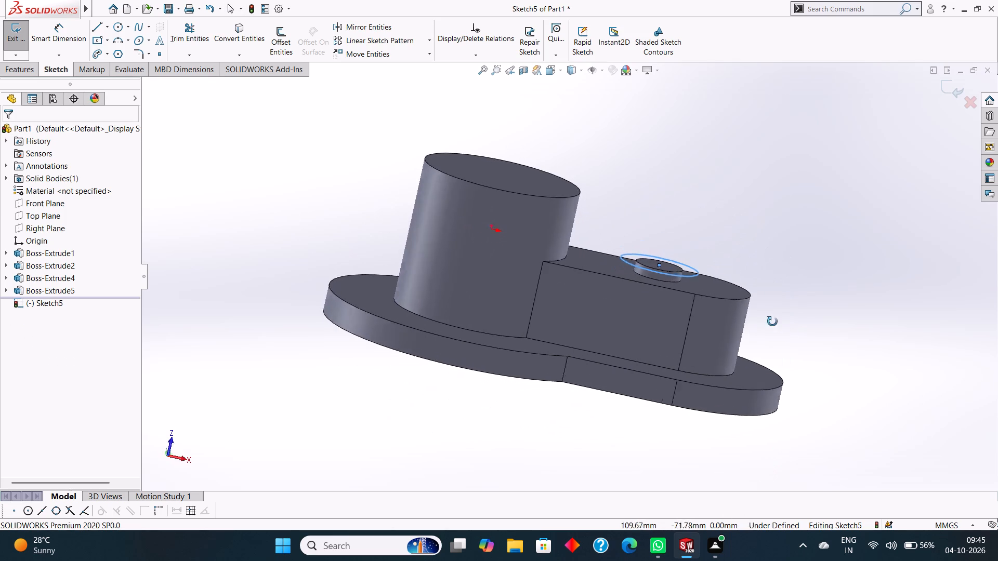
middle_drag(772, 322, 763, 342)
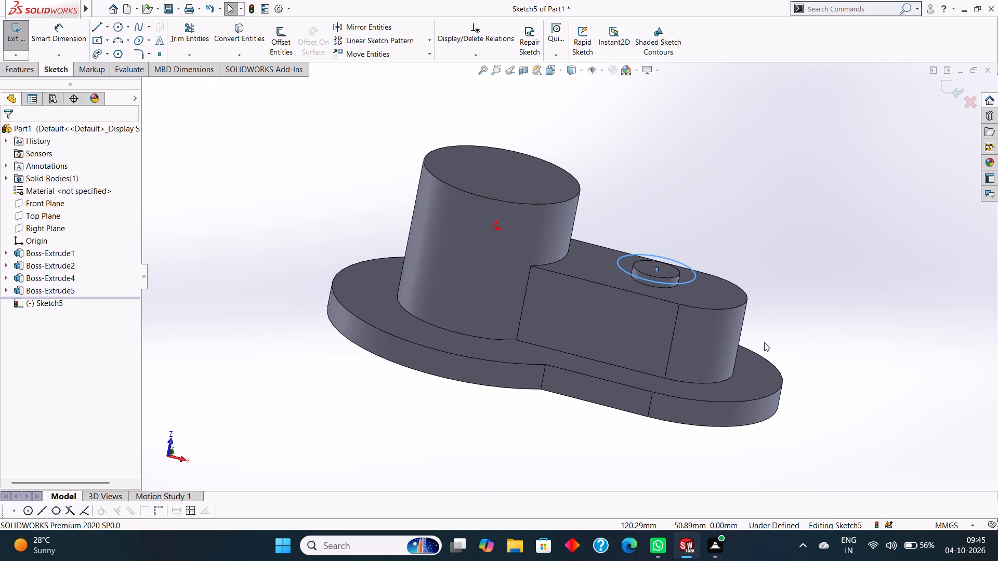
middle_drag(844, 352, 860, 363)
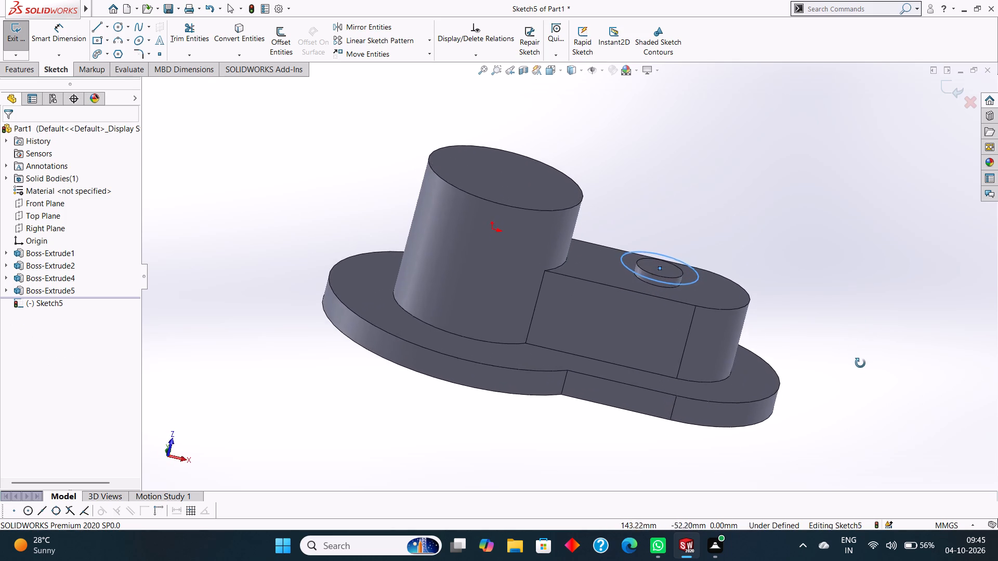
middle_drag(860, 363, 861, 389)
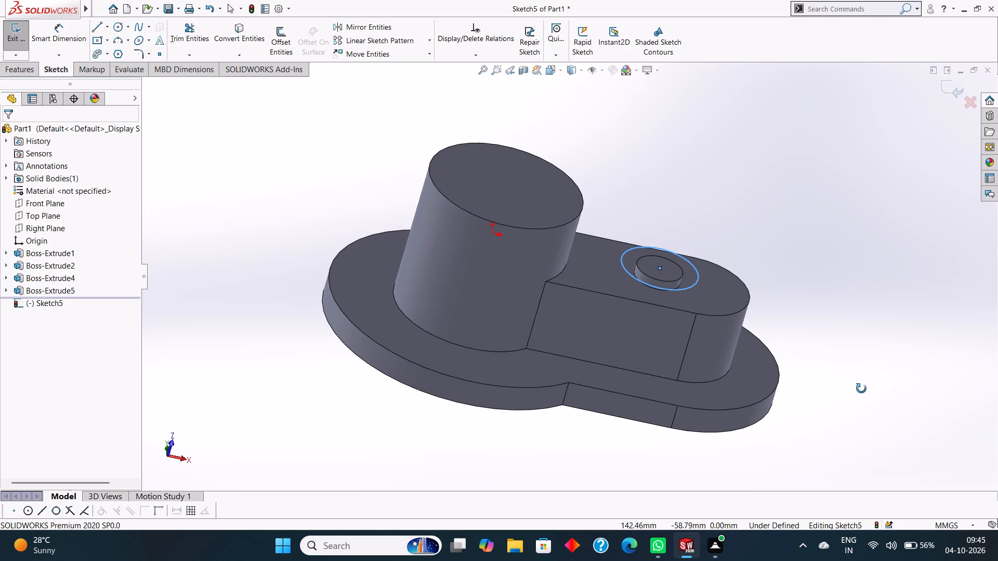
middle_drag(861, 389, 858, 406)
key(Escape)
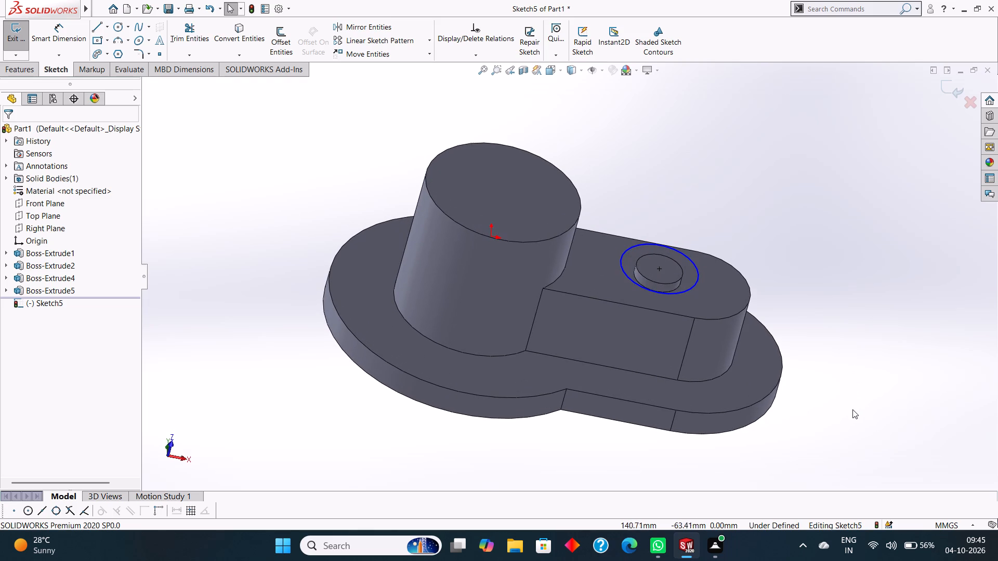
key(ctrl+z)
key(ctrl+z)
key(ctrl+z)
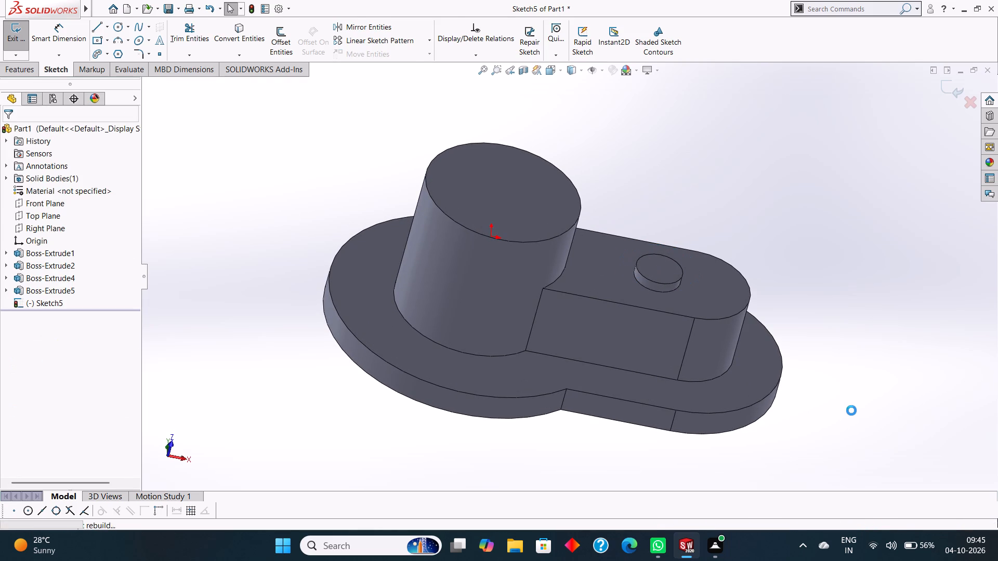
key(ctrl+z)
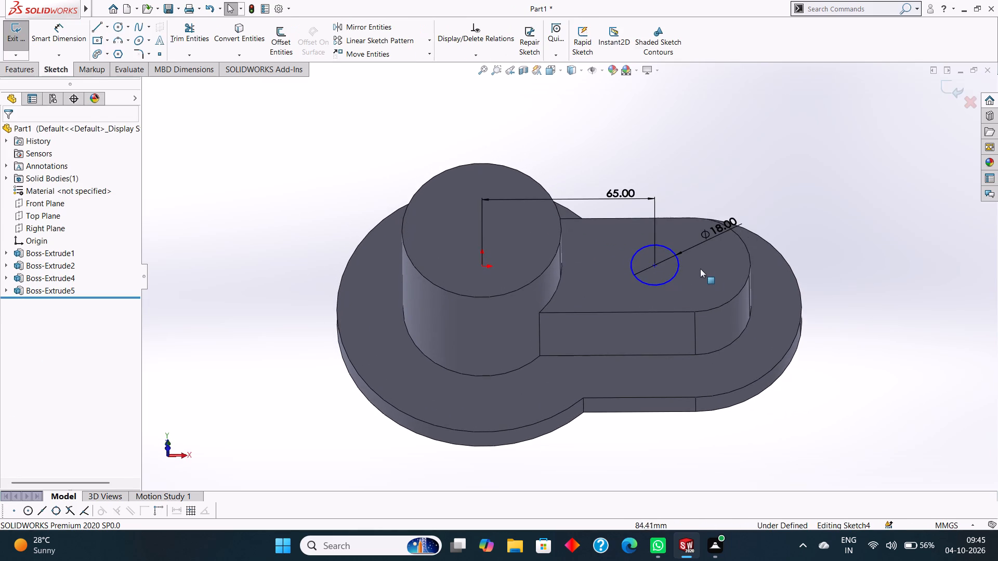
Set the diameter of the circle on the lower boss to 30 mm.
double_click(716, 230)
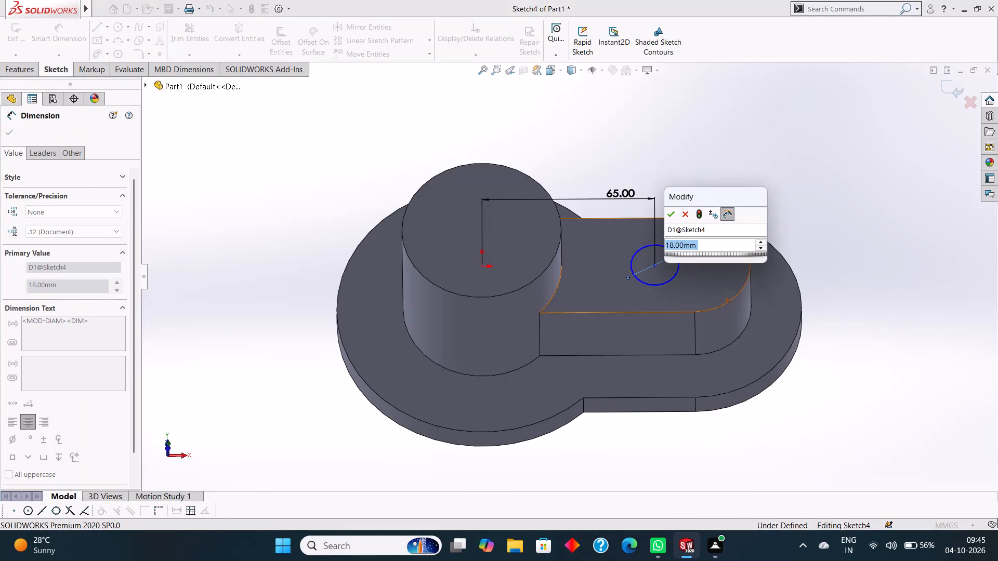
text(30)
key(Return)
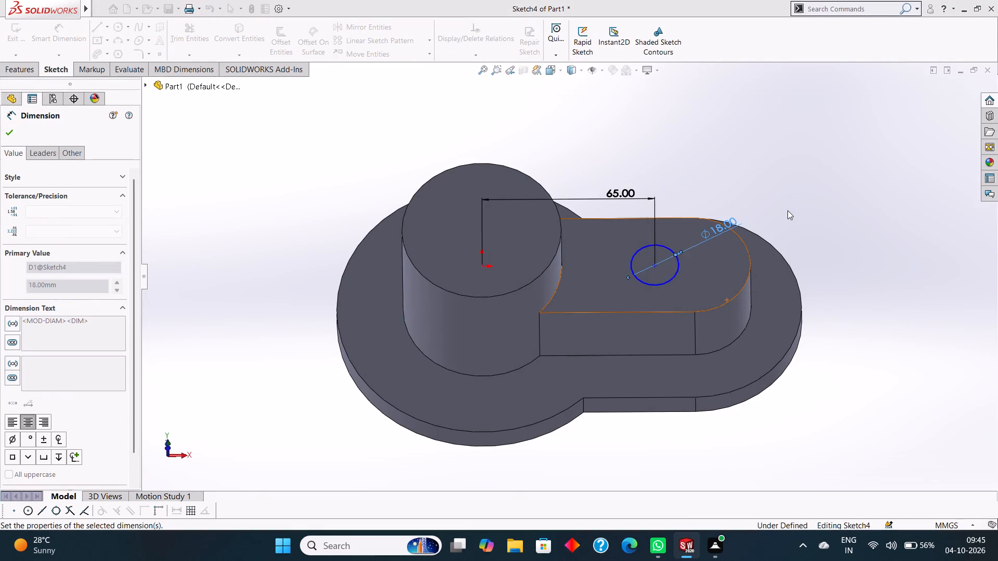
click(11, 134)
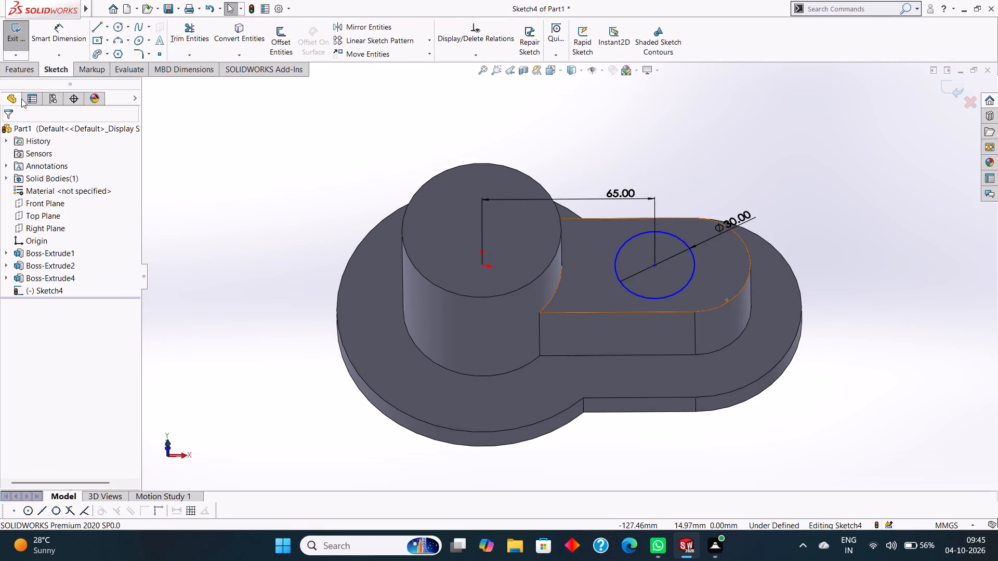
Extrude the 30 mm circle on the lower boss upward by 4 mm, merged with the body.
click(28, 71)
click(34, 43)
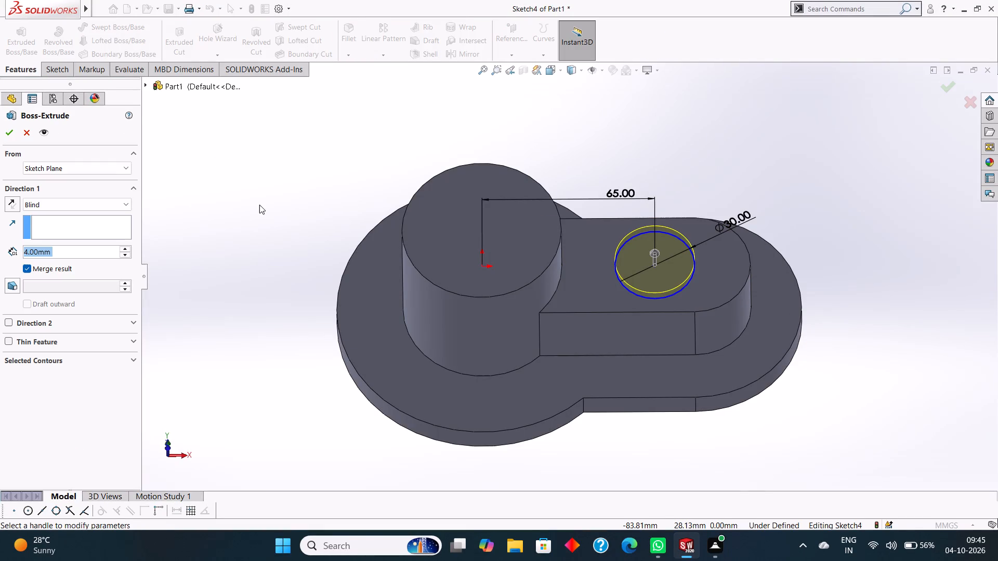
key(4)
key(Return)
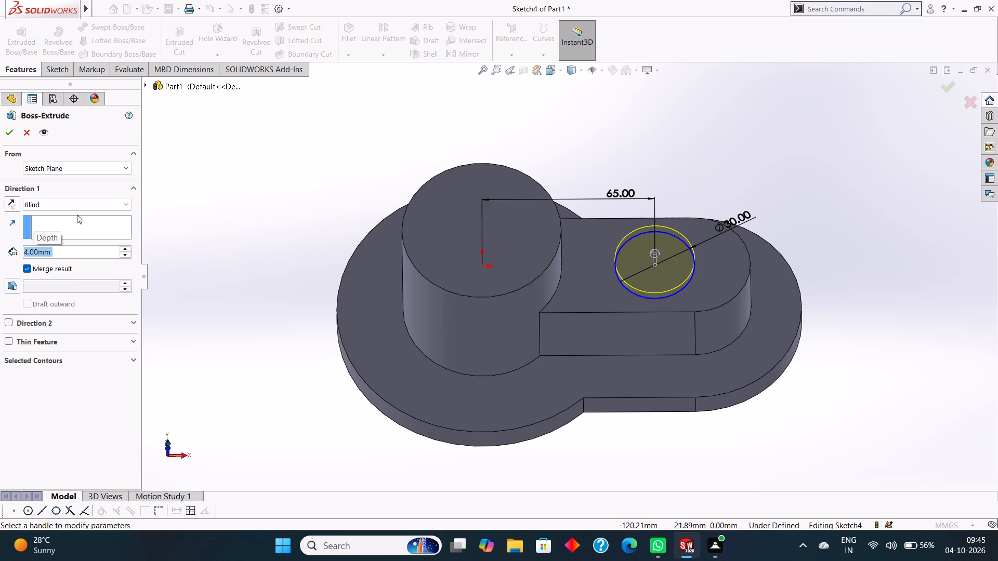
click(6, 131)
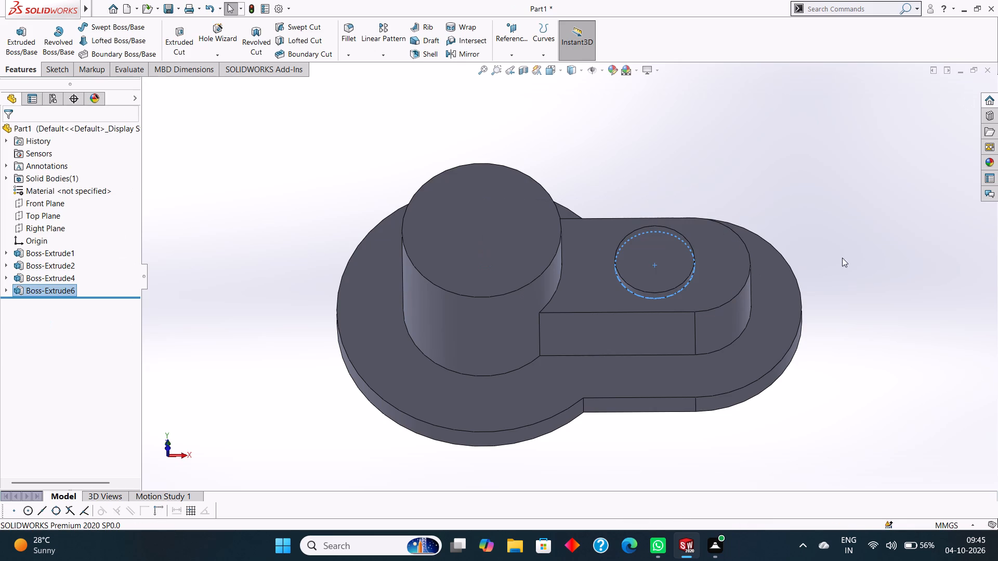
click(923, 256)
Sketch a circle of 9 mm radius on the top face of the 30 mm disc, concentric with it.
click(666, 252)
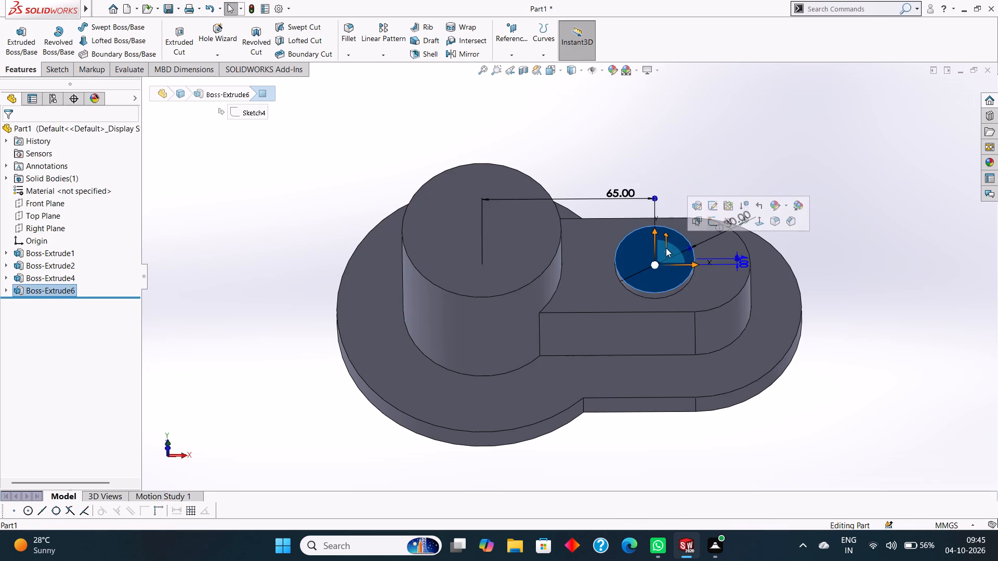
click(710, 221)
key(Escape)
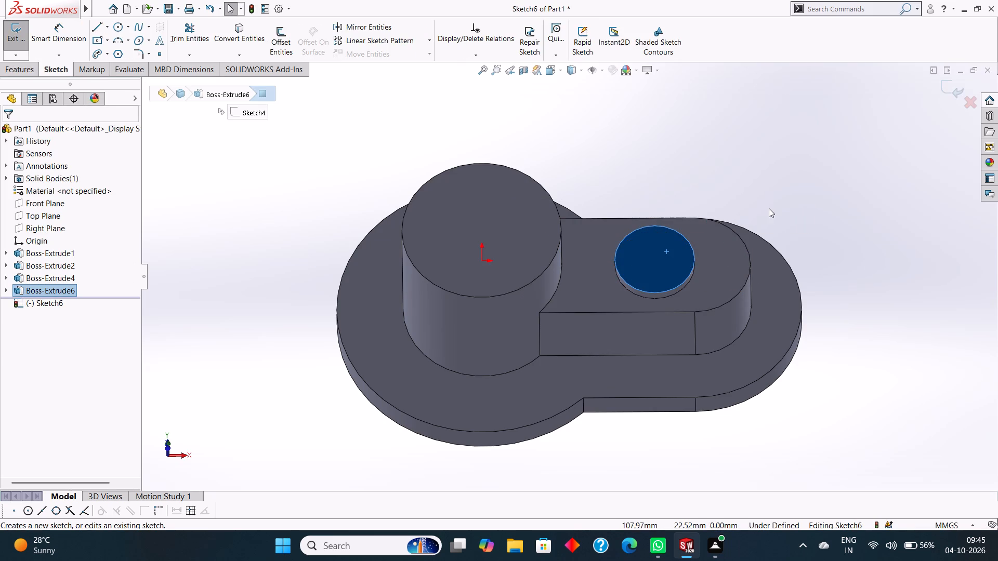
click(116, 24)
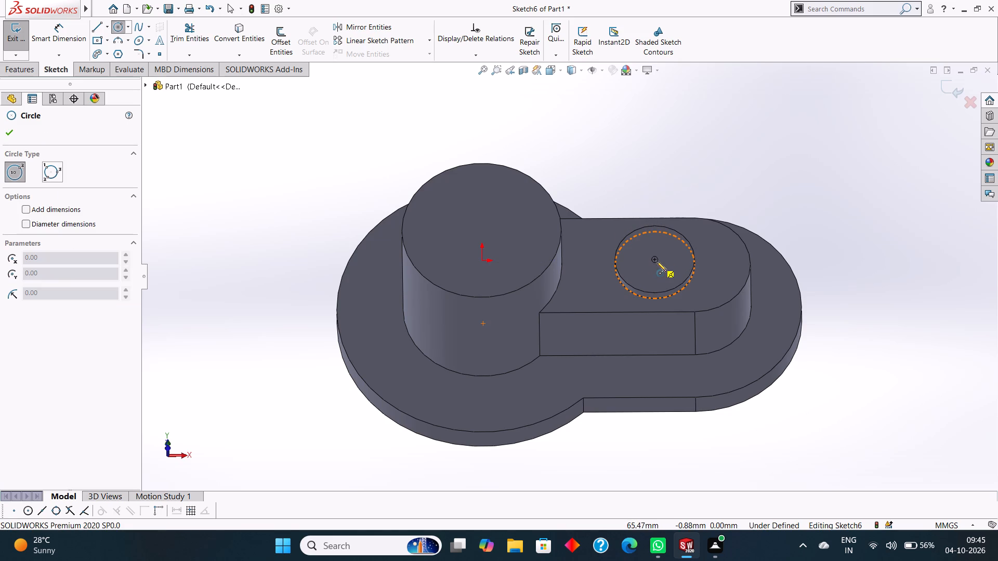
drag(654, 259, 668, 273)
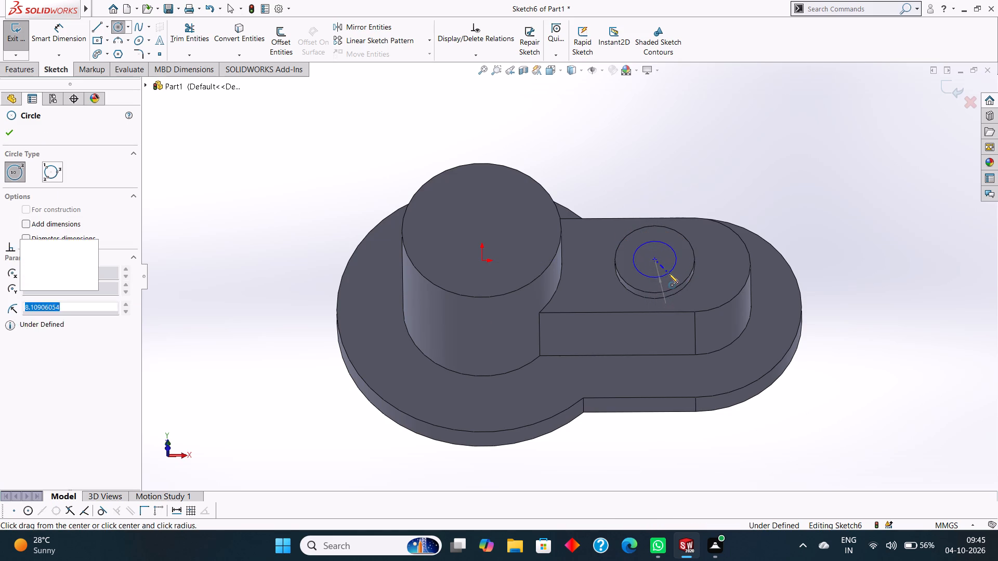
key(BackSpace)
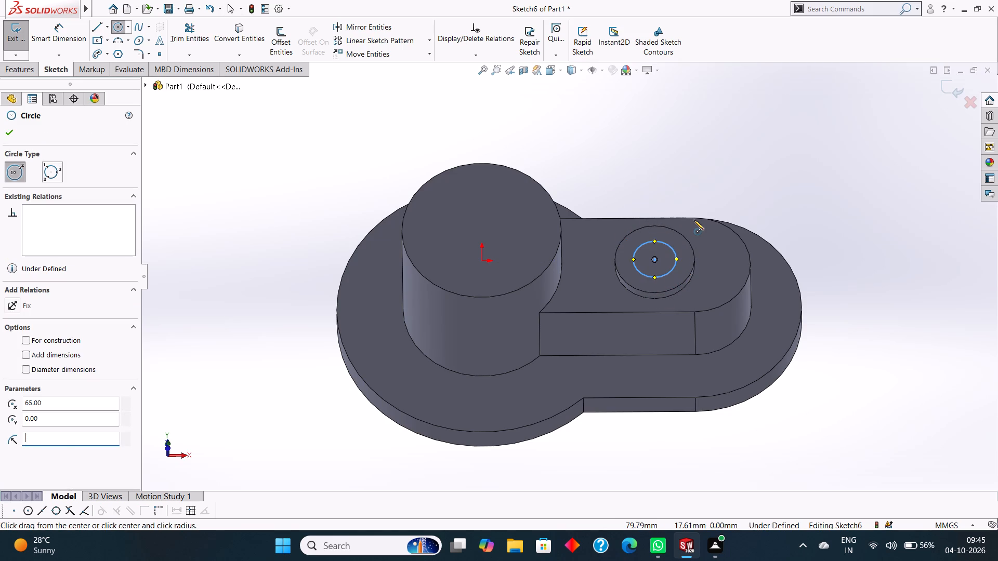
key(9)
key(Return)
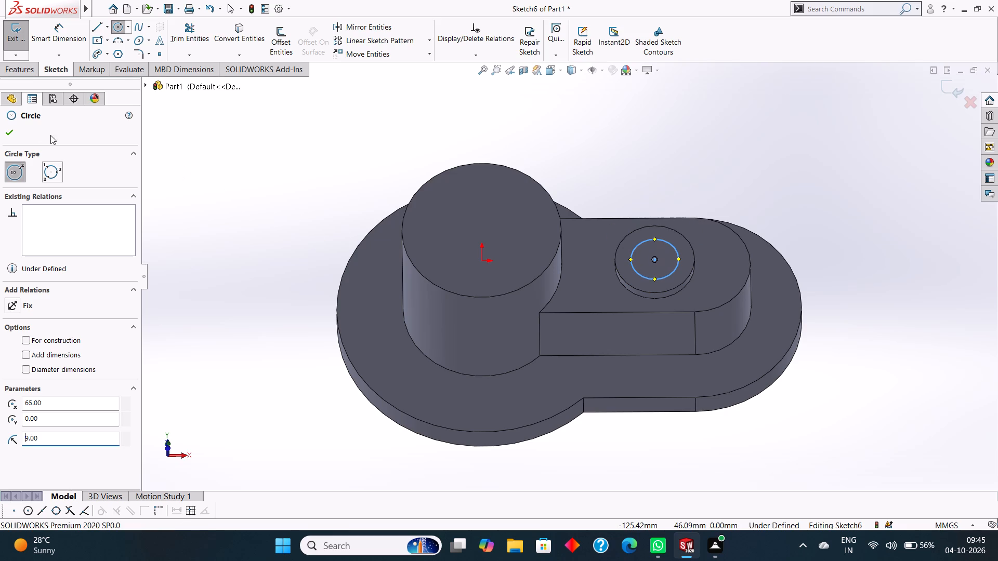
click(2, 133)
Extruded-cut the 9 mm radius circle Through All, down through the disc, boss and base plate.
click(22, 70)
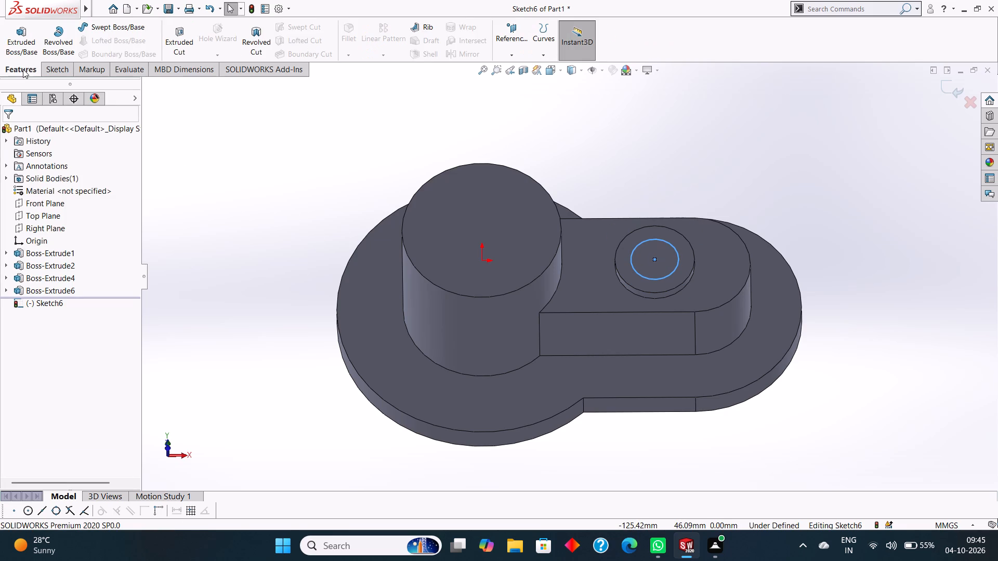
click(169, 38)
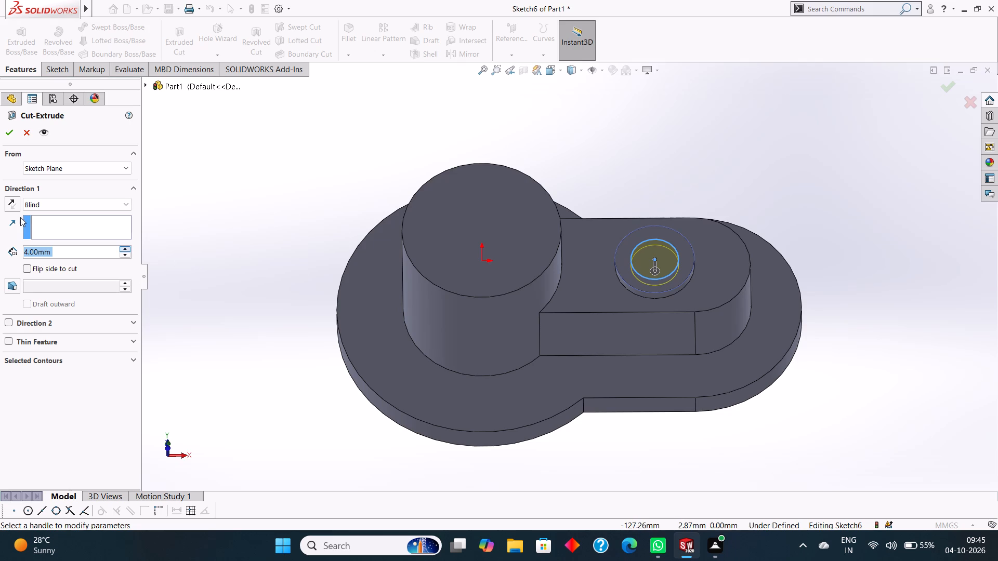
click(47, 206)
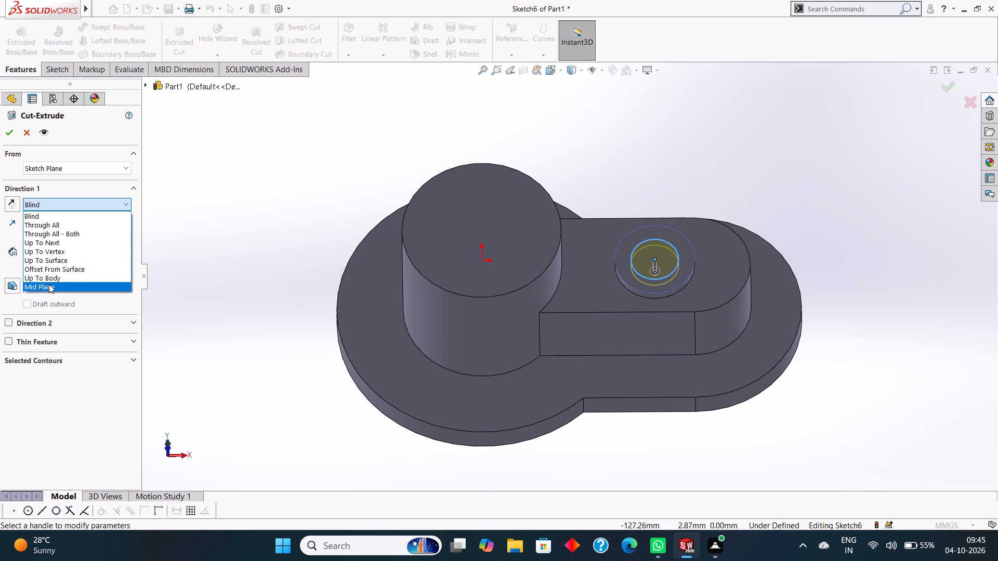
click(61, 229)
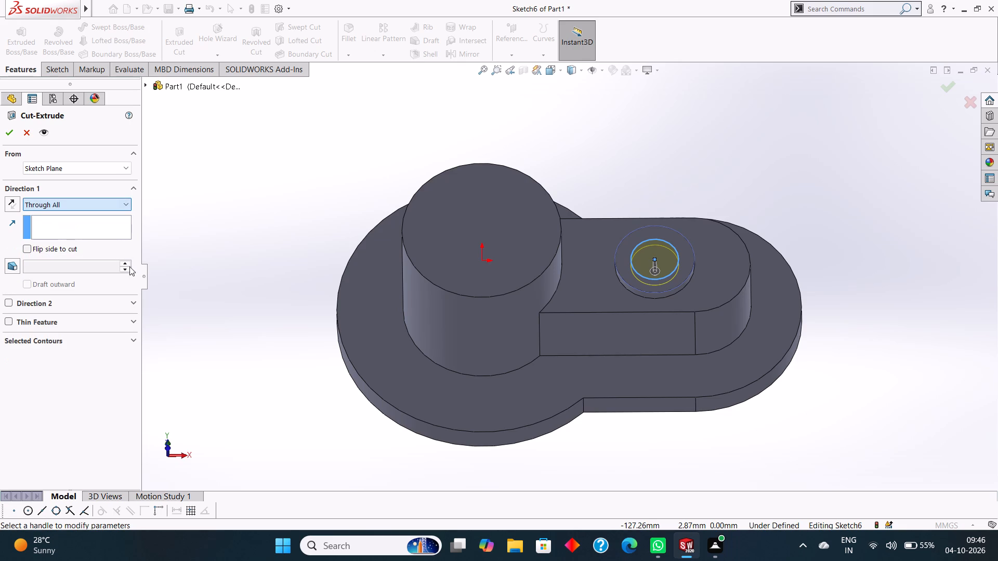
middle_drag(272, 320, 284, 223)
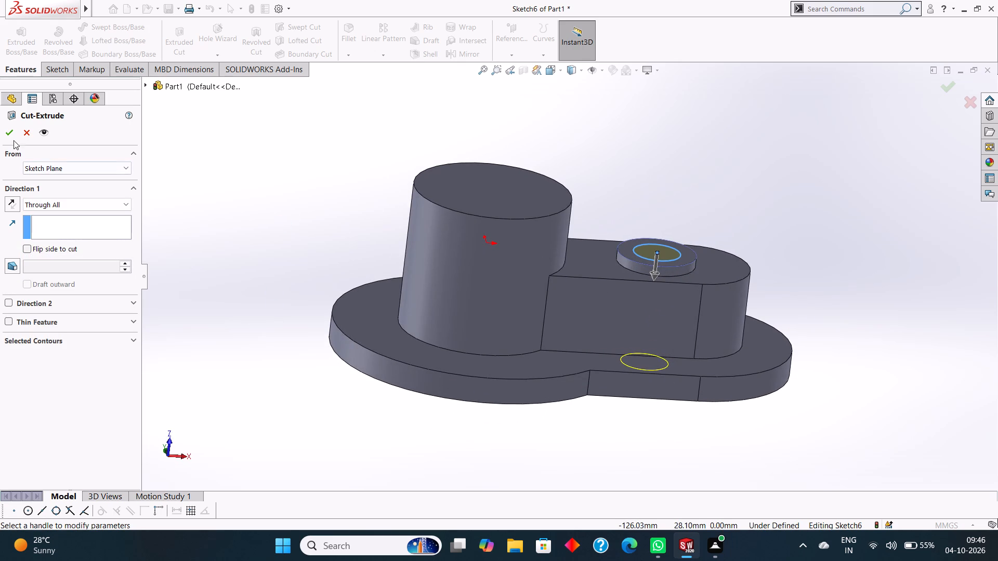
click(10, 132)
click(264, 243)
Examine the hole from the underside and the top of the part to check that it passes right through.
middle_drag(289, 266, 305, 143)
middle_drag(301, 300, 297, 232)
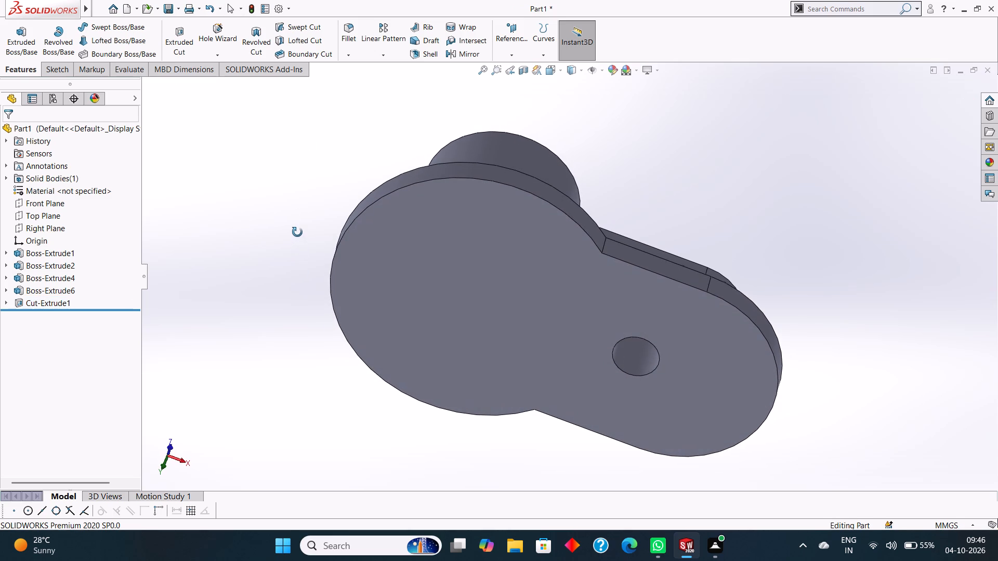
middle_drag(297, 232, 298, 232)
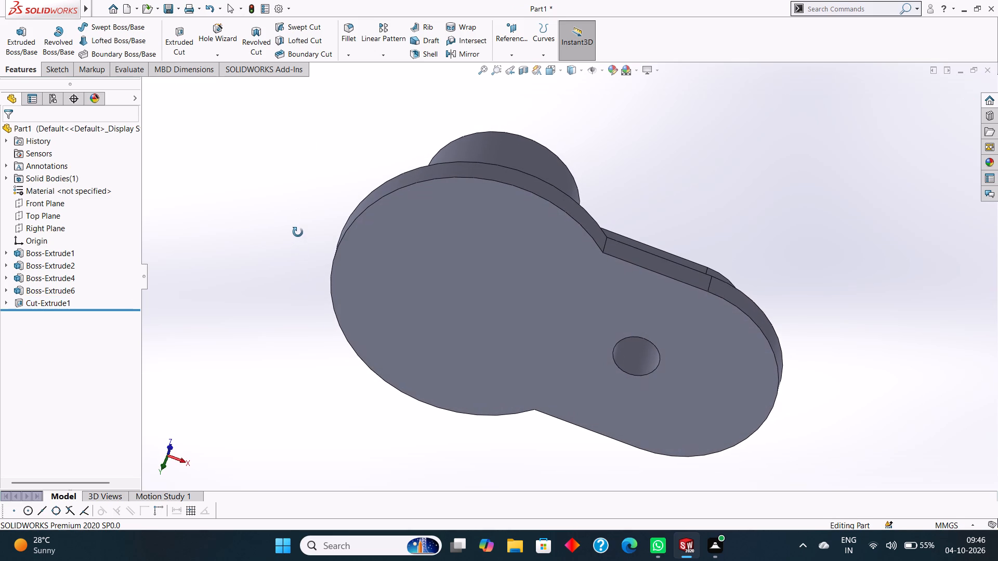
middle_drag(298, 232, 298, 238)
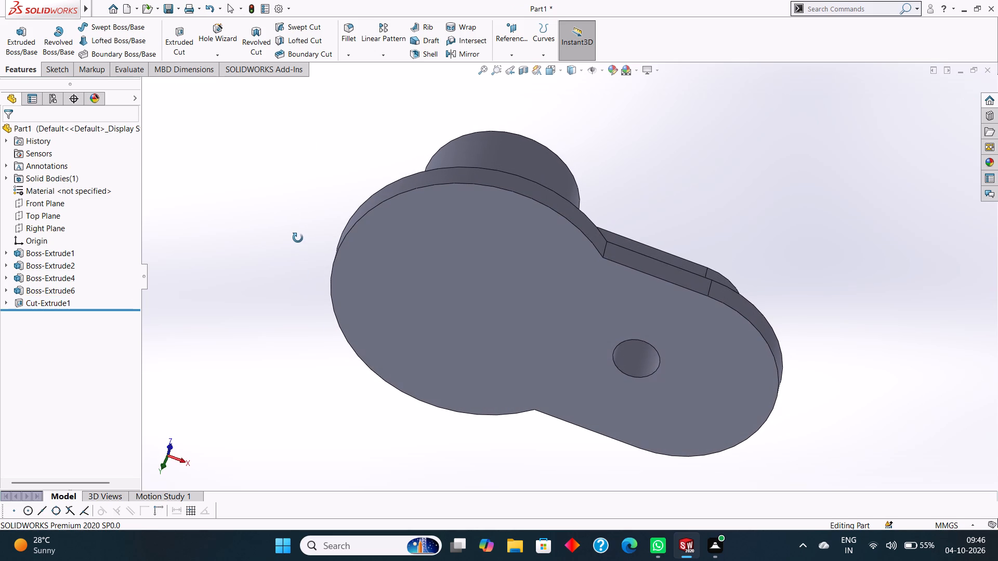
middle_drag(298, 238, 298, 244)
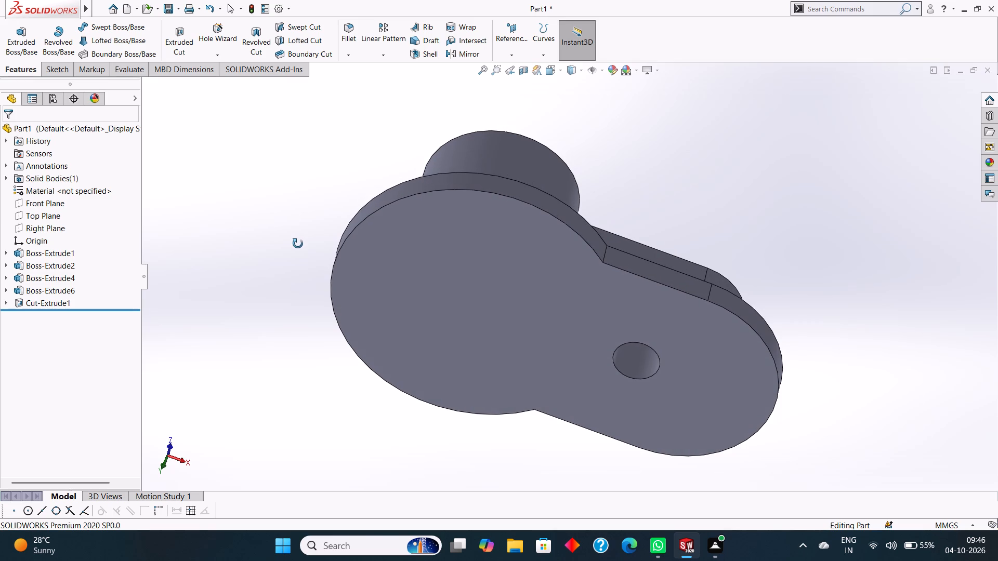
middle_drag(298, 244, 296, 259)
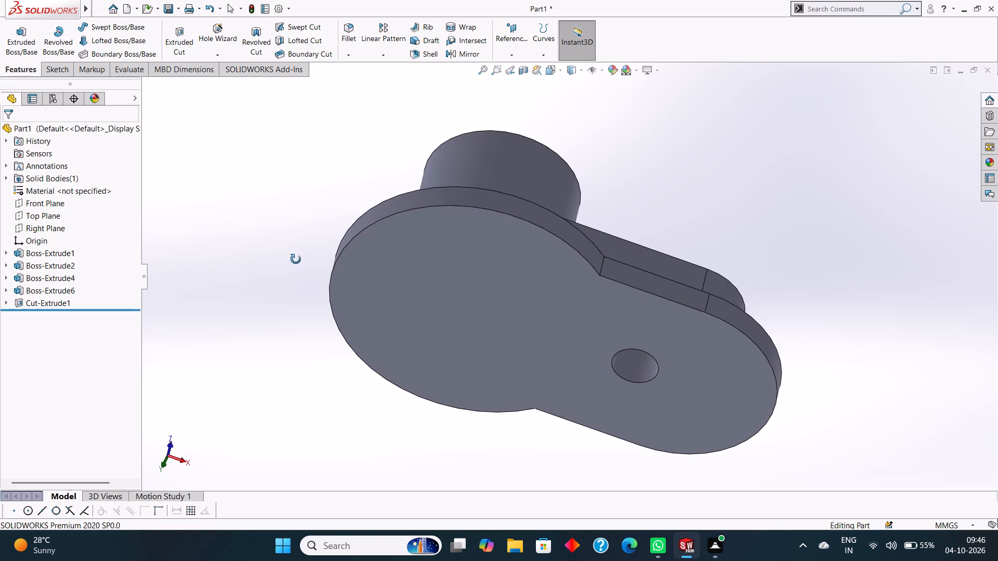
middle_drag(296, 259, 301, 222)
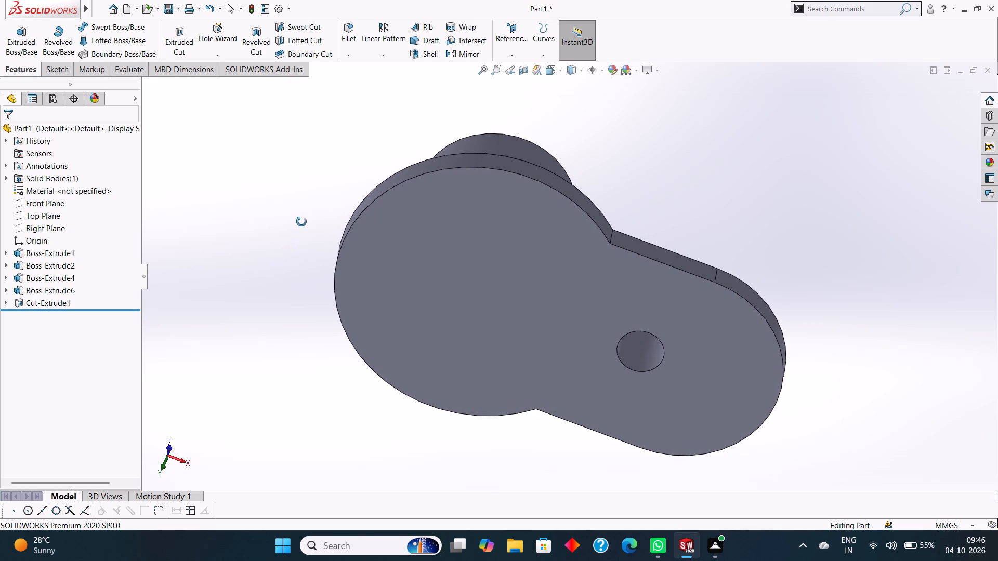
middle_drag(301, 222, 290, 263)
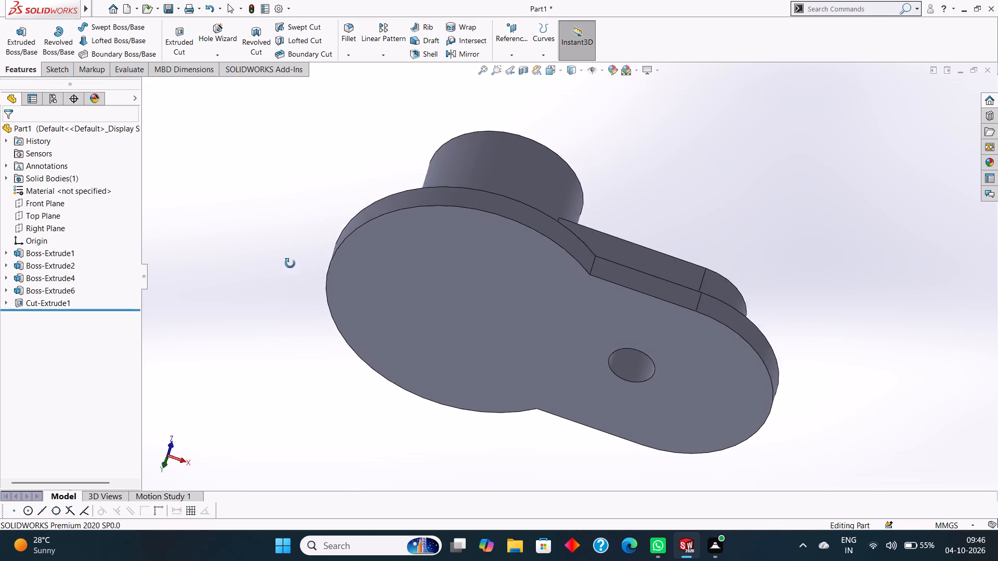
middle_drag(290, 263, 279, 350)
middle_drag(286, 215, 284, 404)
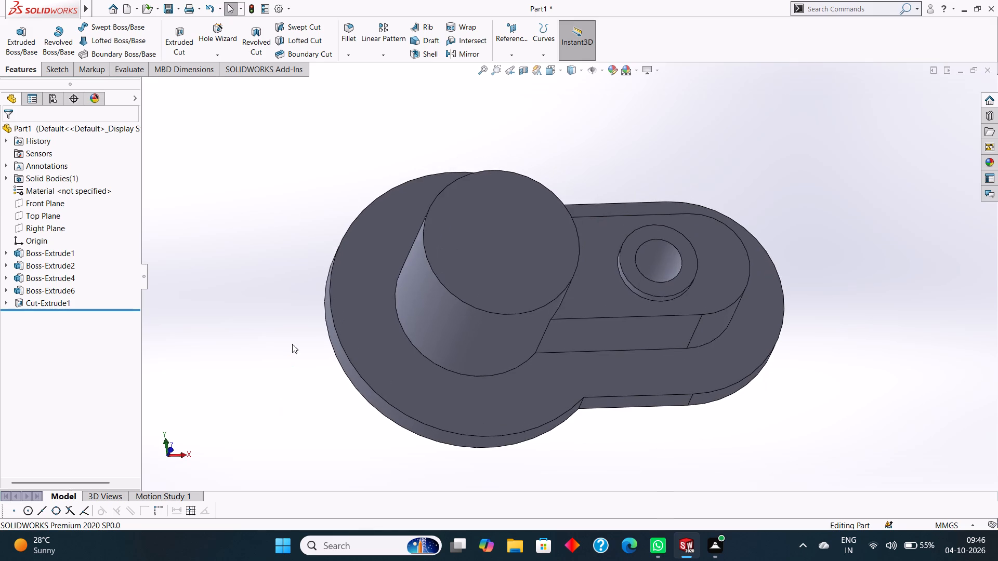
middle_drag(317, 270, 287, 328)
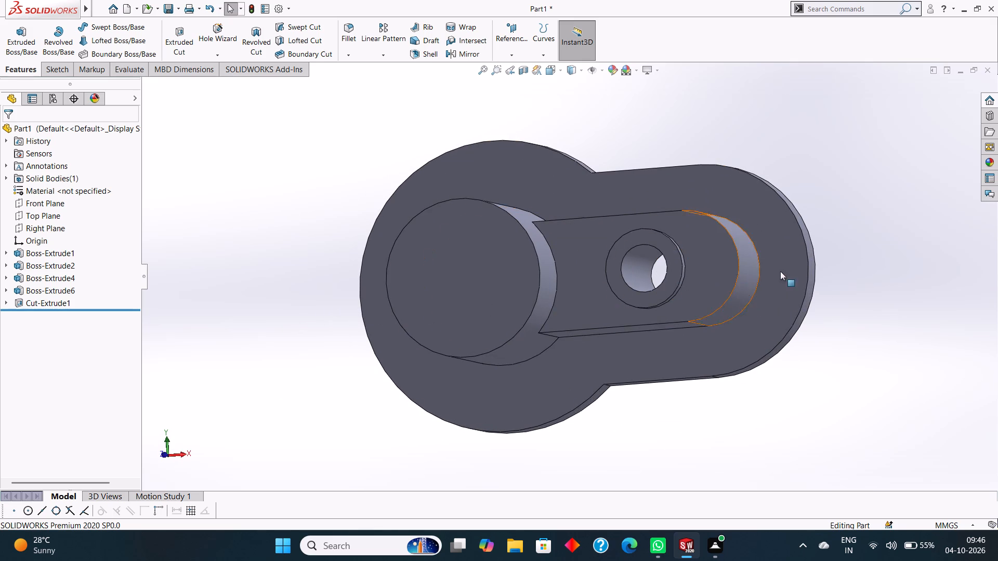
scroll(831, 274, up, 1)
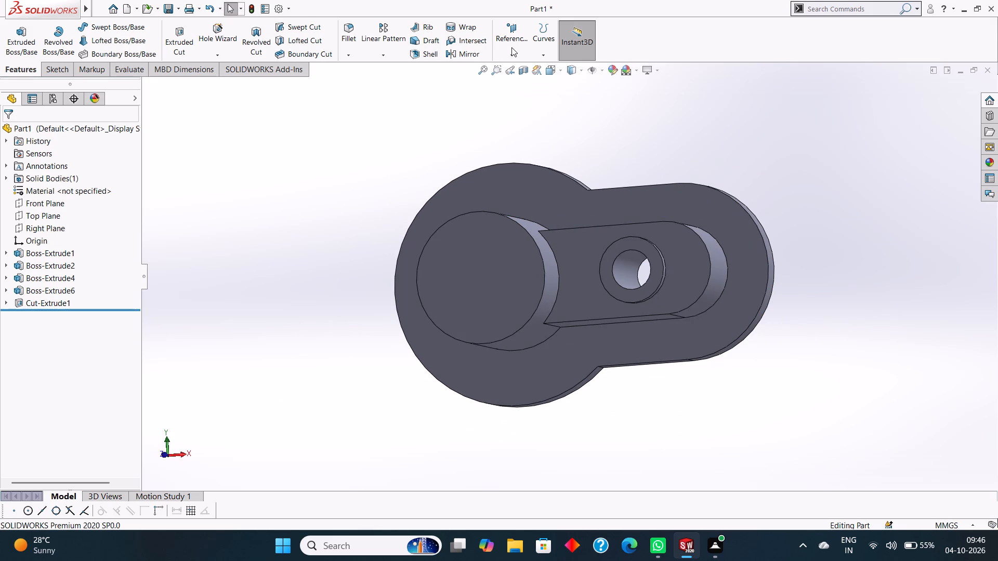
Create a reference plane parallel to the Front Plane with an offset distance of 0 mm.
click(511, 52)
click(521, 70)
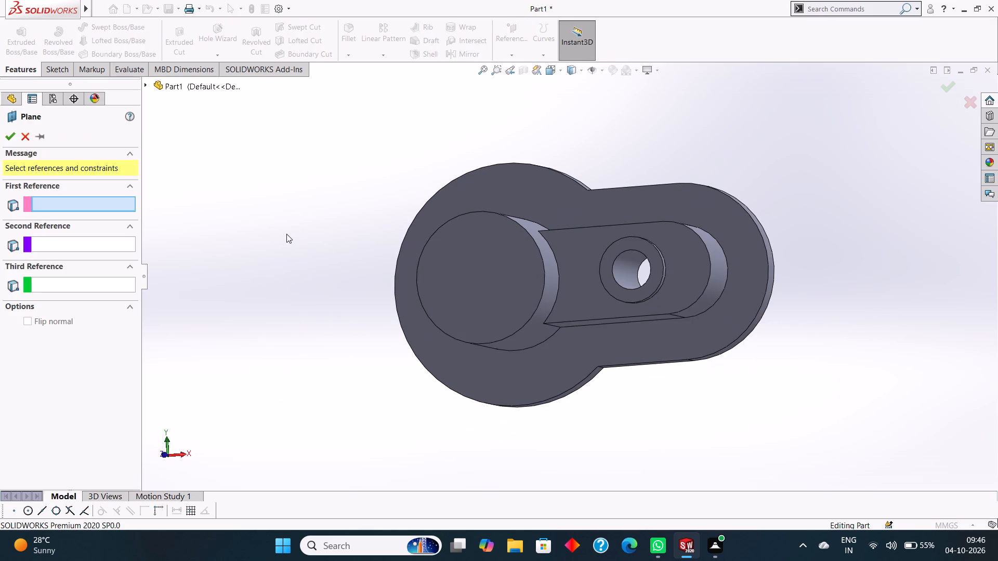
click(148, 82)
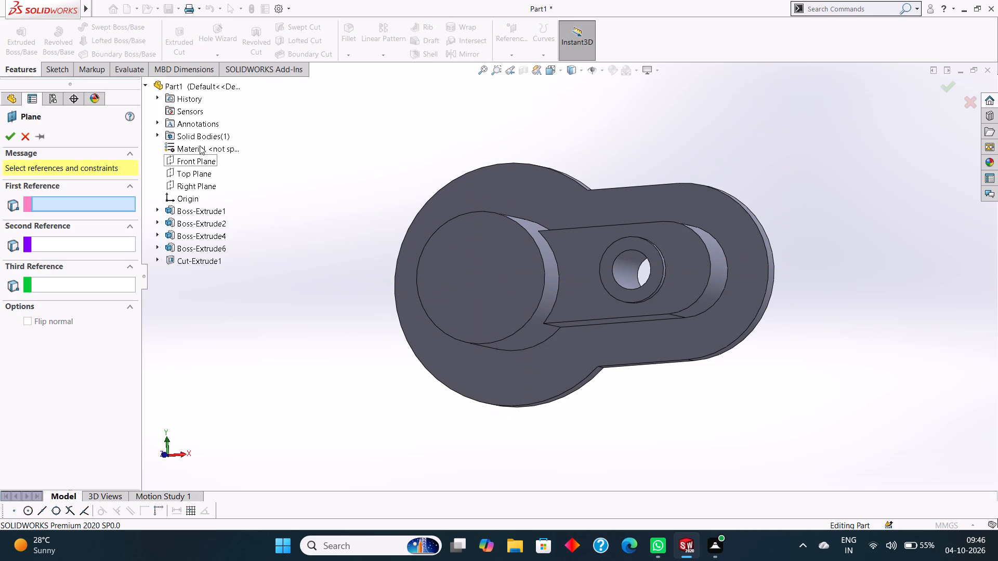
click(201, 157)
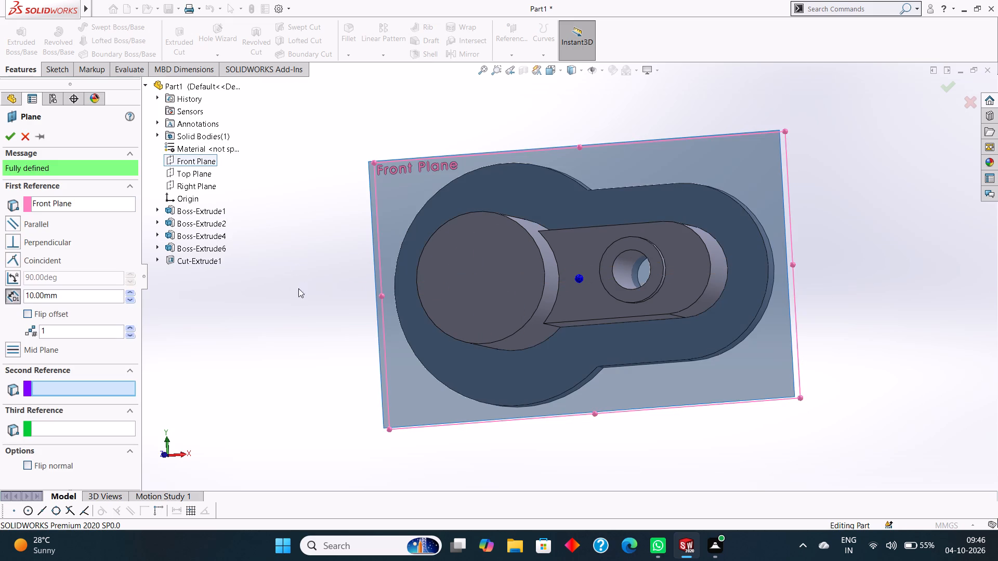
middle_drag(294, 328, 309, 197)
scroll(299, 324, up, 1)
middle_drag(299, 311, 313, 204)
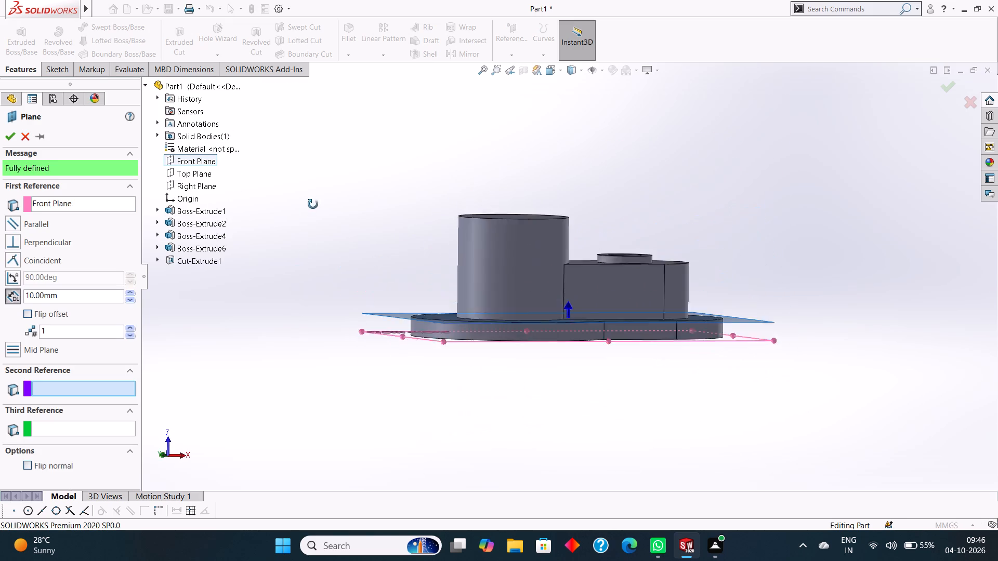
middle_drag(313, 204, 301, 200)
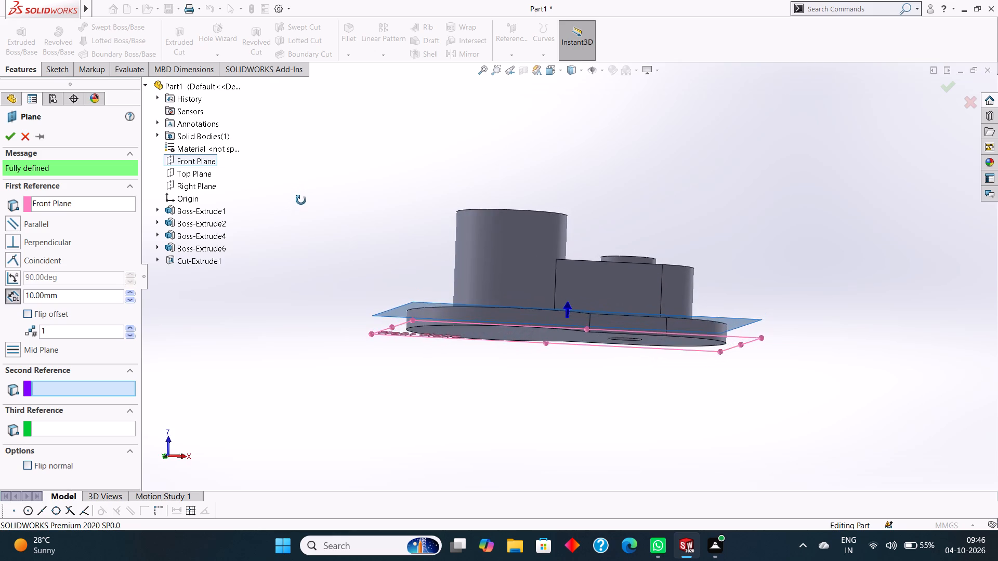
middle_drag(301, 200, 299, 223)
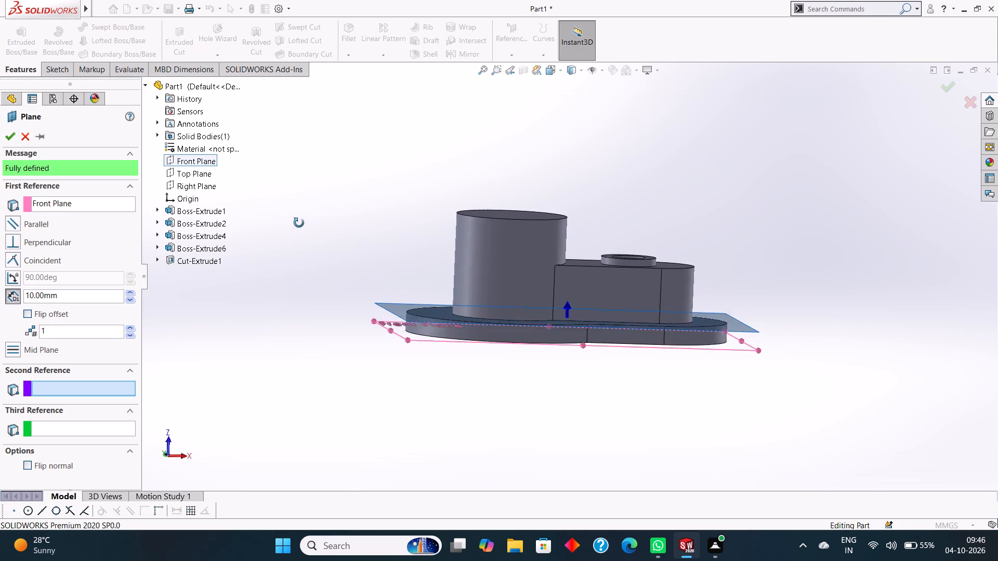
middle_drag(299, 223, 298, 238)
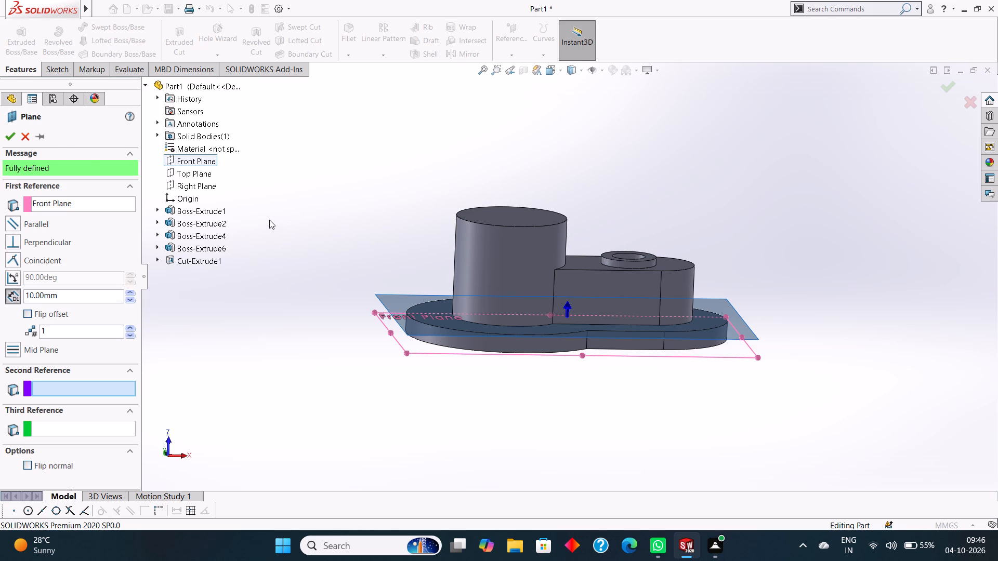
click(63, 296)
drag(78, 300, 21, 303)
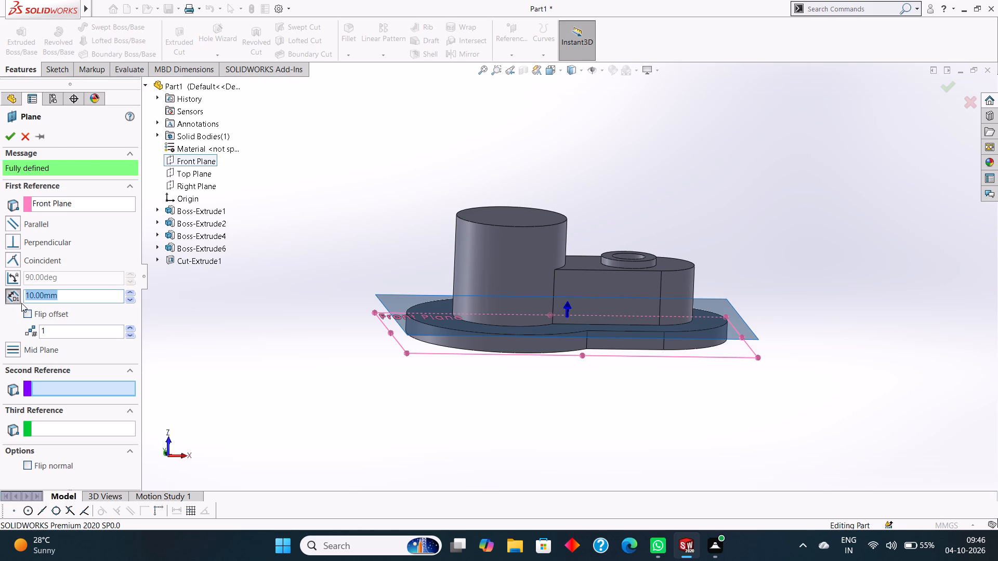
drag(21, 303, 19, 303)
key(0)
key(Return)
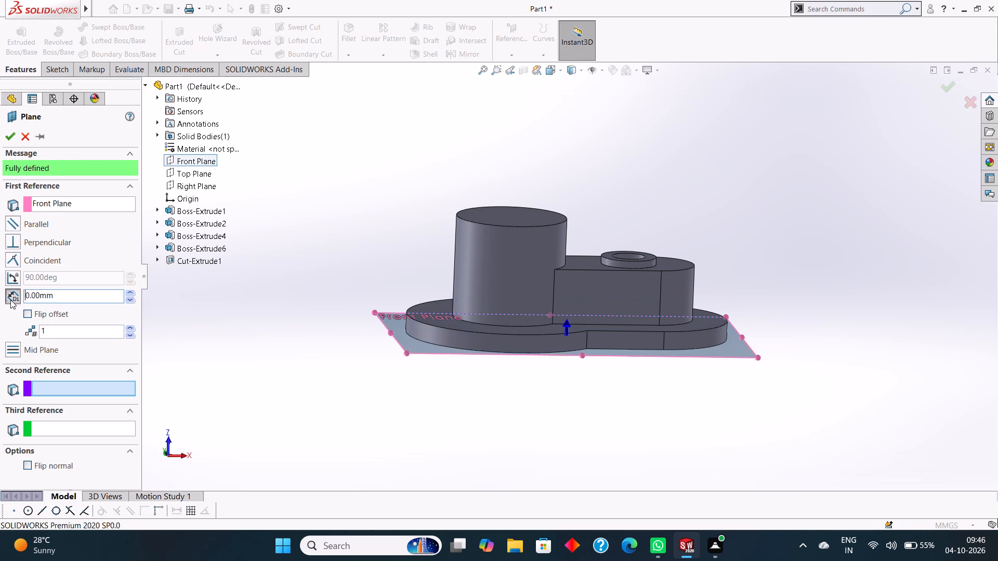
click(4, 138)
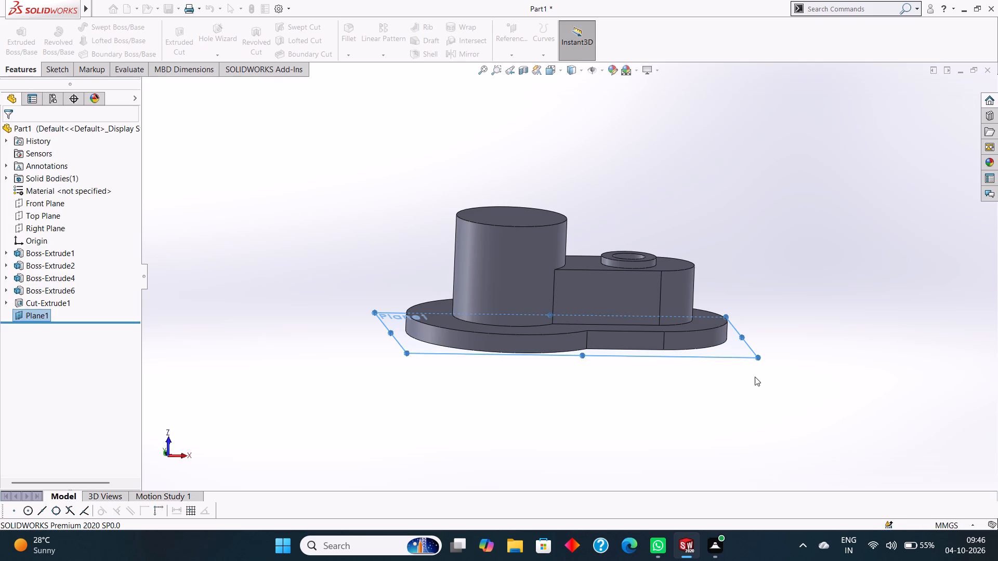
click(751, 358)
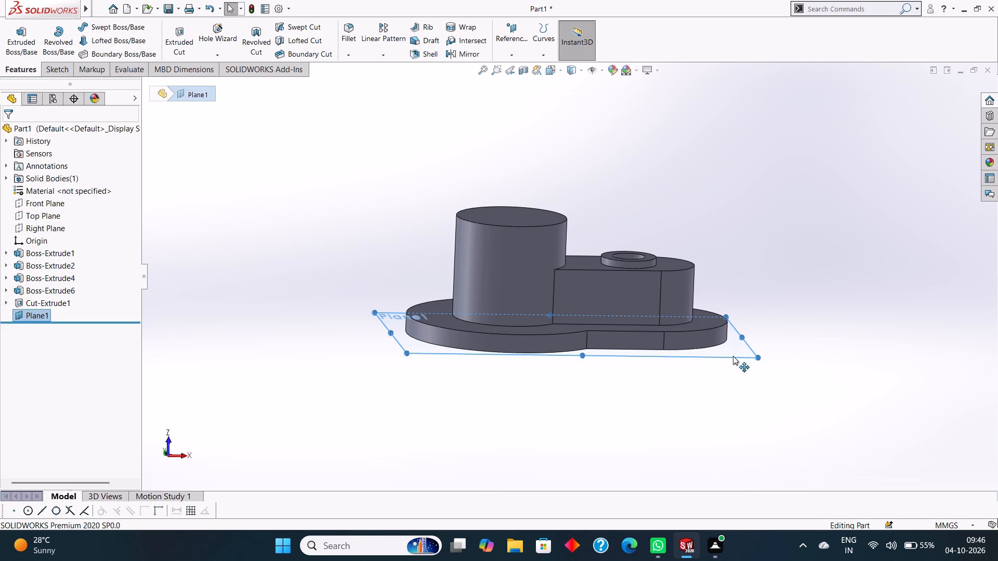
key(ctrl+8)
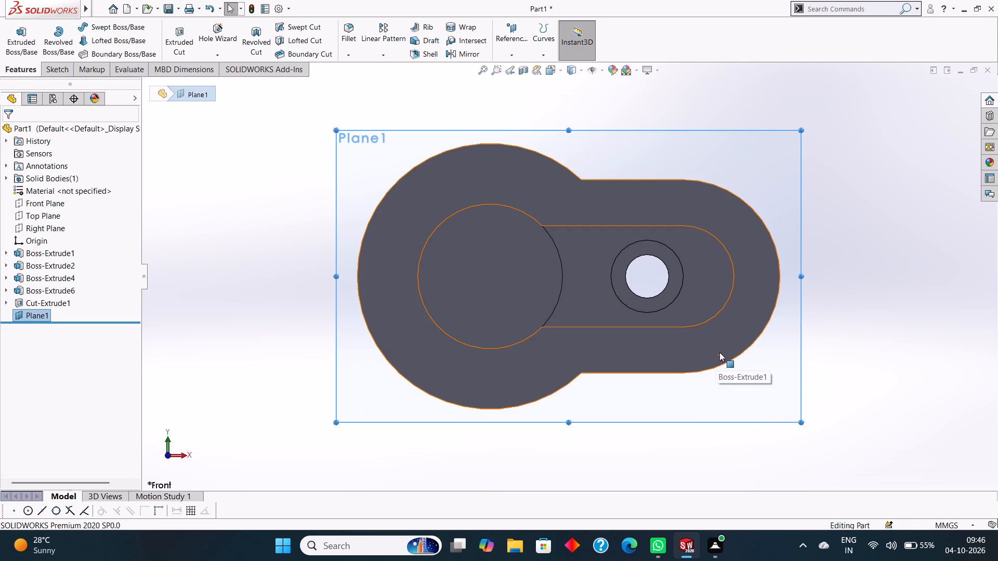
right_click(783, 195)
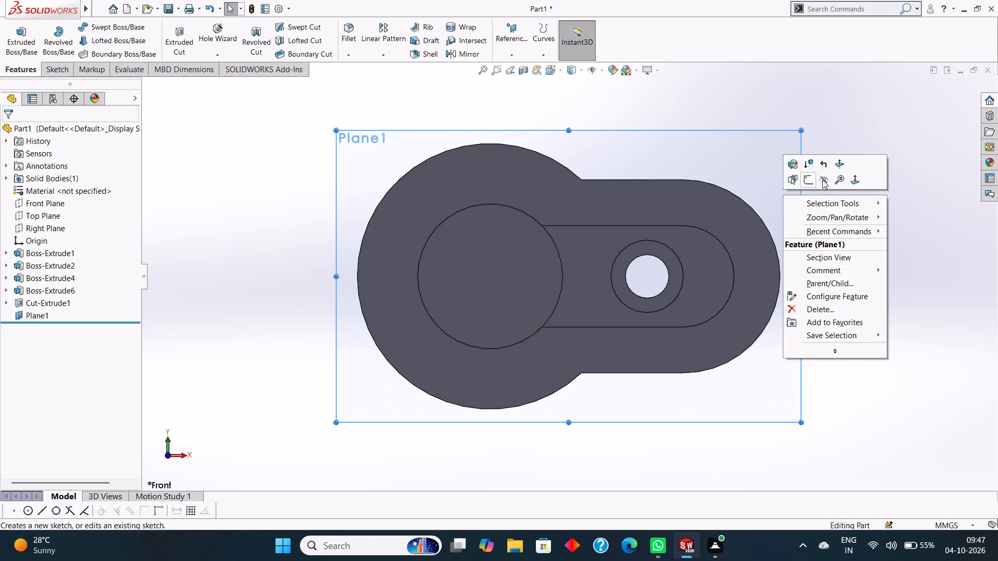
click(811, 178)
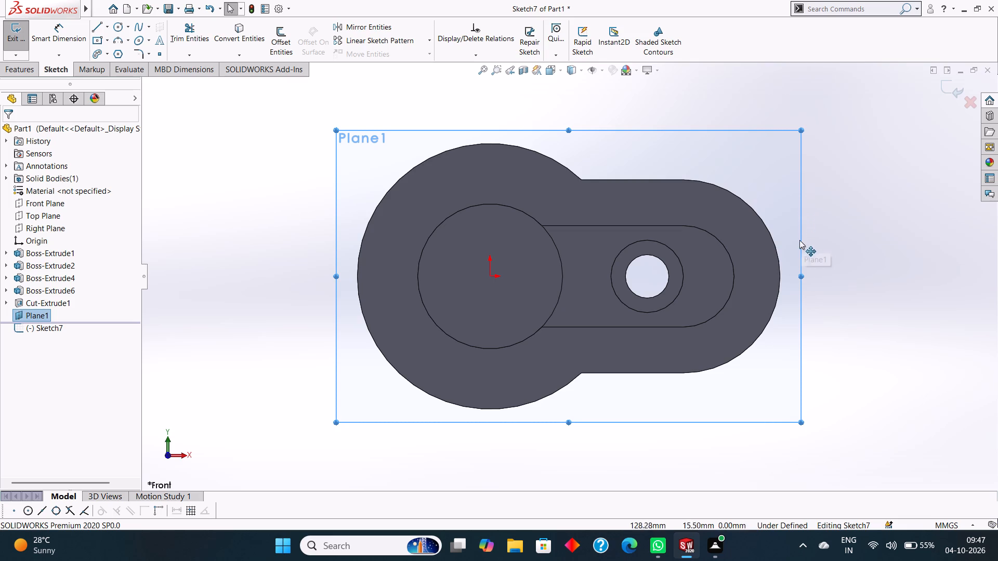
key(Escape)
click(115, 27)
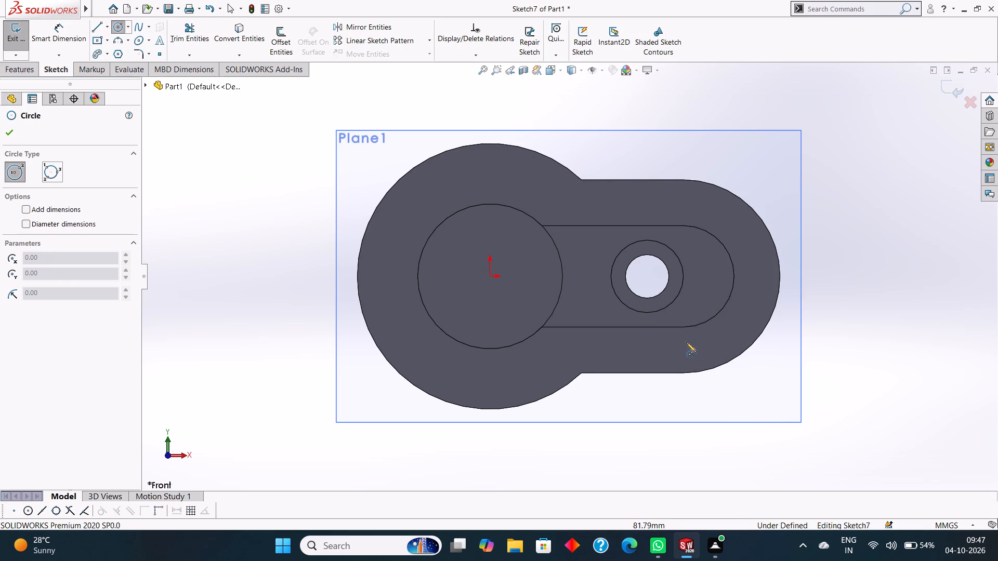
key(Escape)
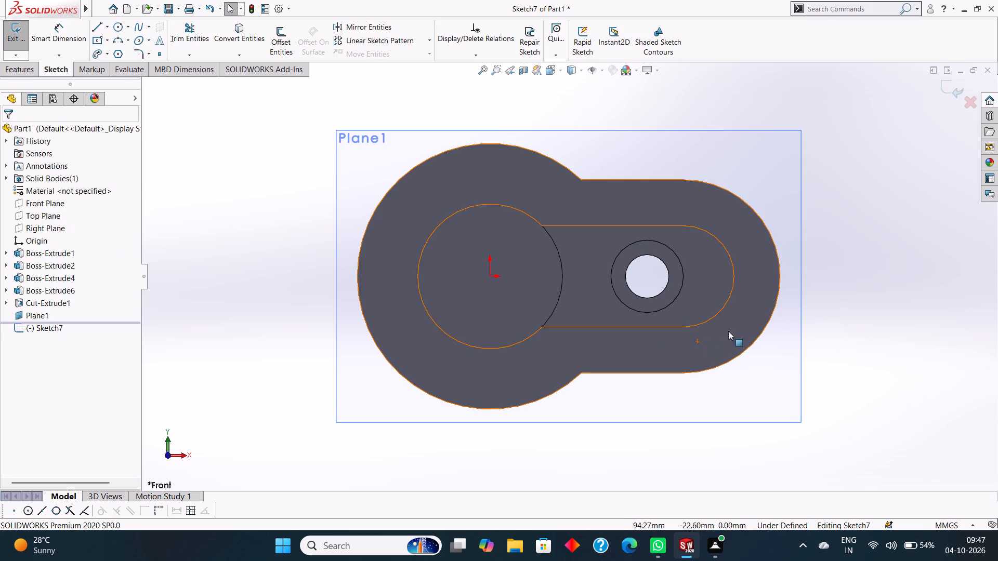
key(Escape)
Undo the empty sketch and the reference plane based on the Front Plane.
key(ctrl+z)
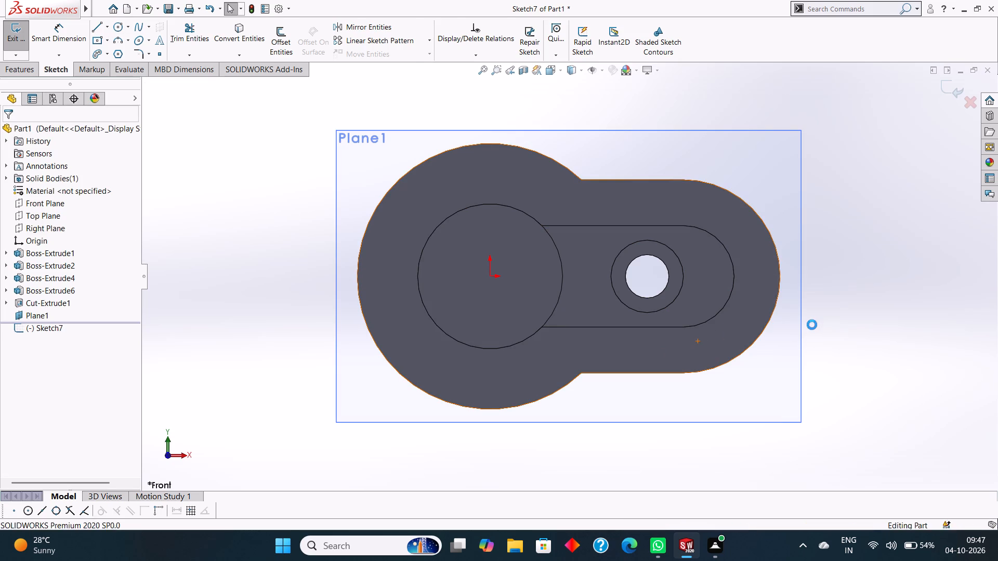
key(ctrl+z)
Create a reference plane parallel to the Top Plane with an offset distance of 0 mm.
middle_drag(807, 372, 835, 310)
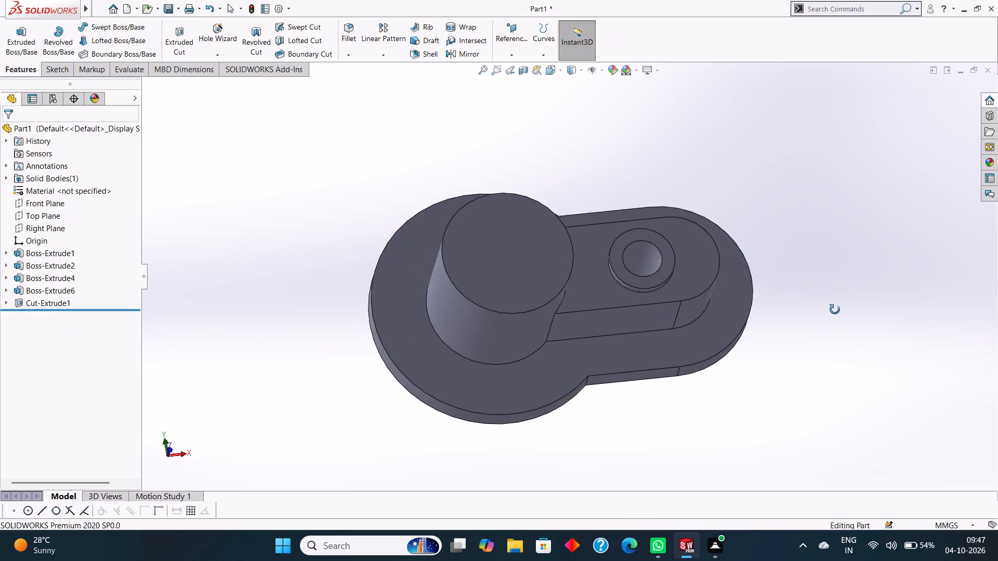
middle_drag(835, 310, 840, 249)
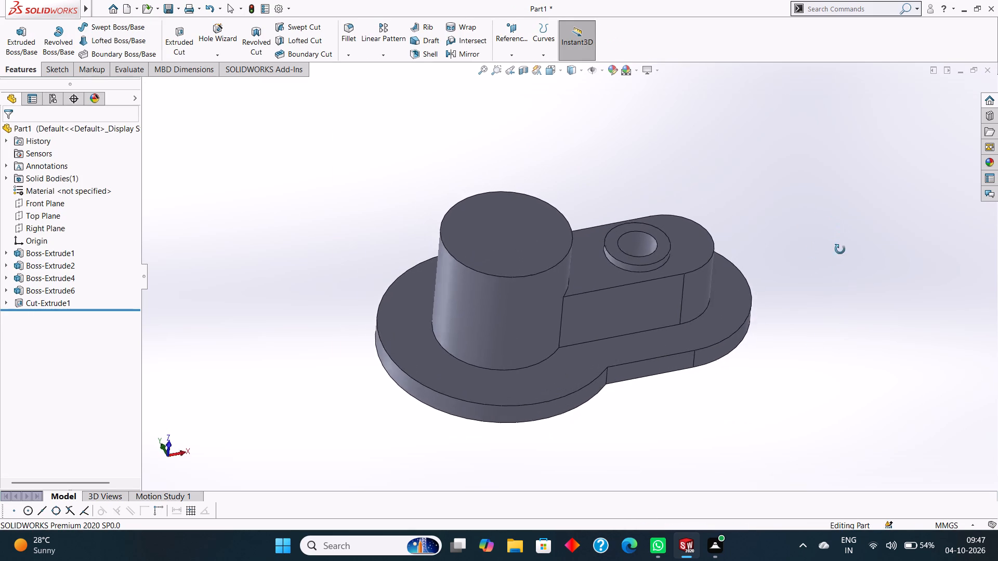
middle_drag(840, 249, 781, 281)
scroll(780, 279, down, 1)
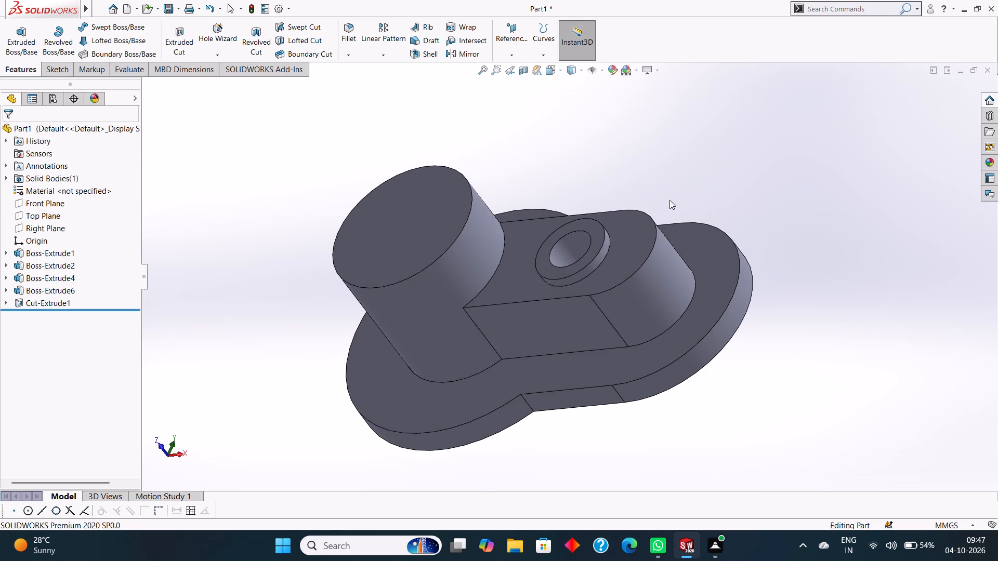
click(518, 55)
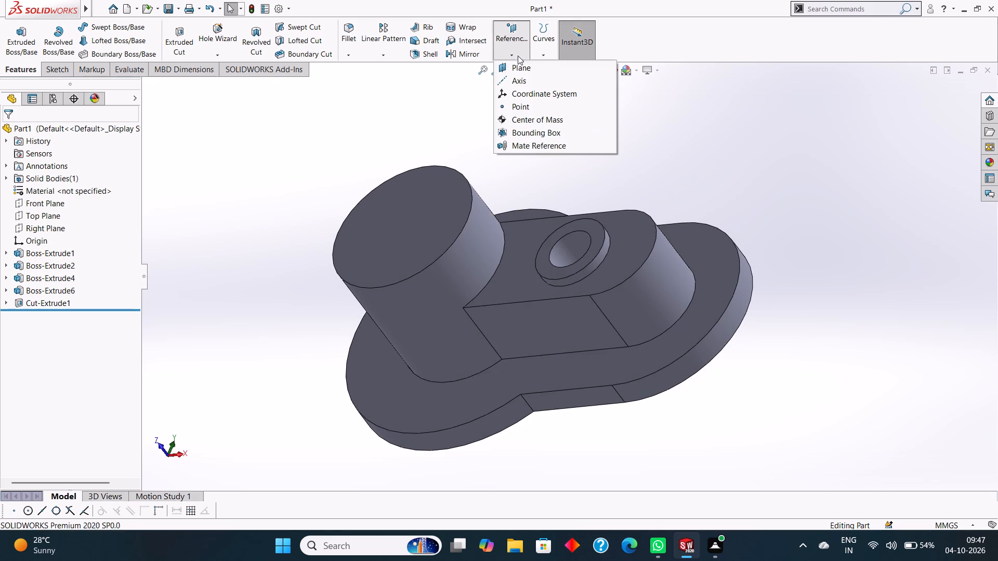
click(526, 70)
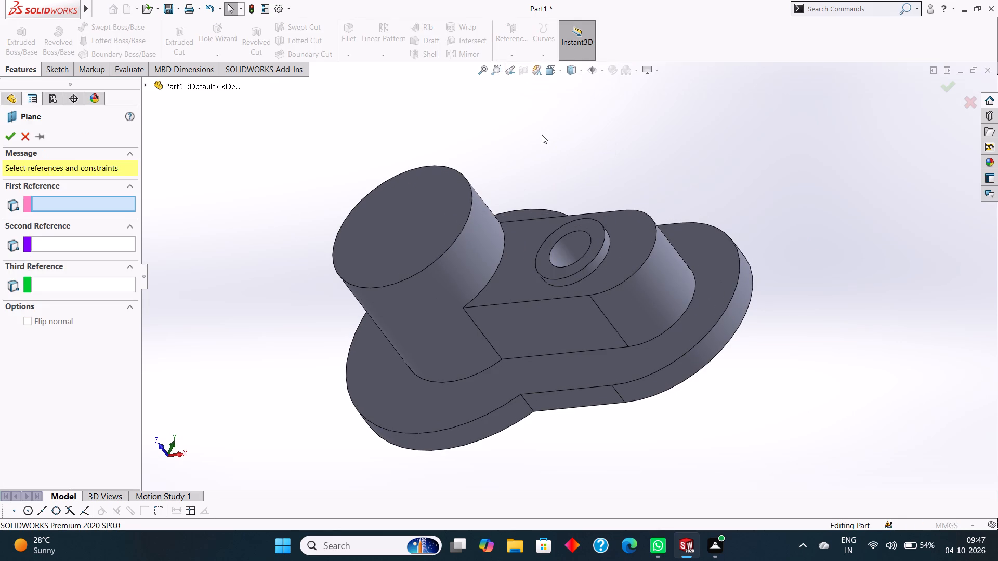
click(148, 84)
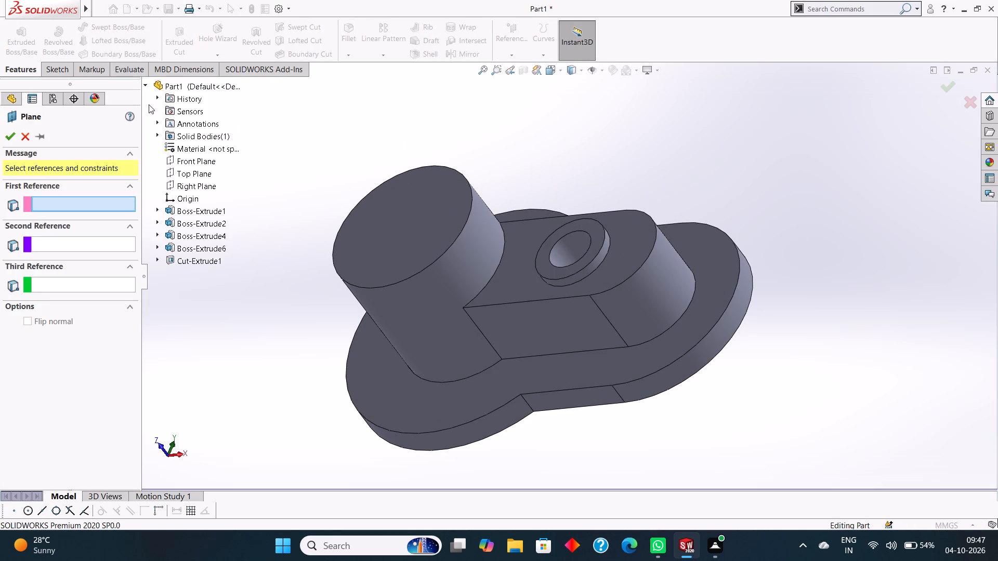
click(191, 171)
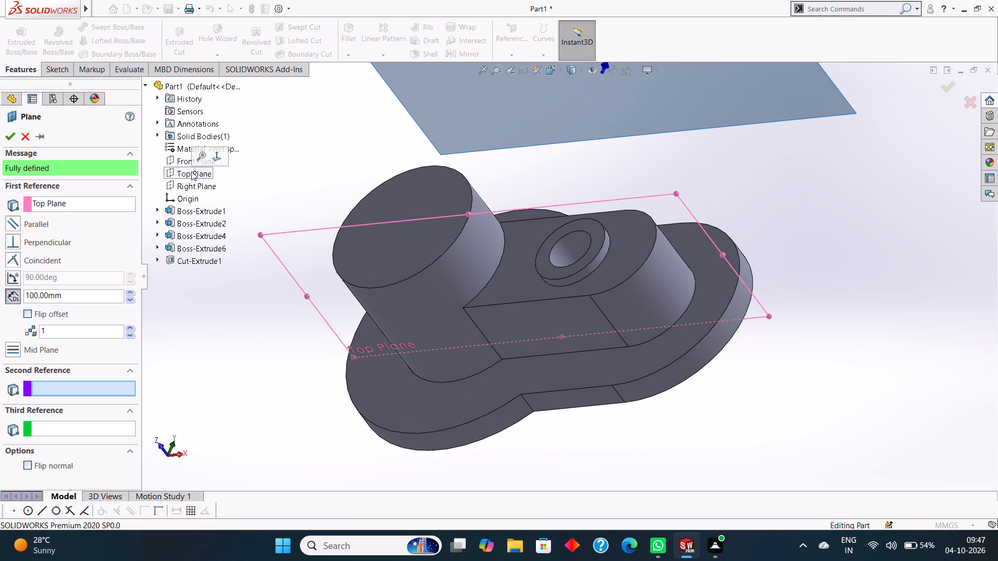
middle_drag(854, 207, 870, 182)
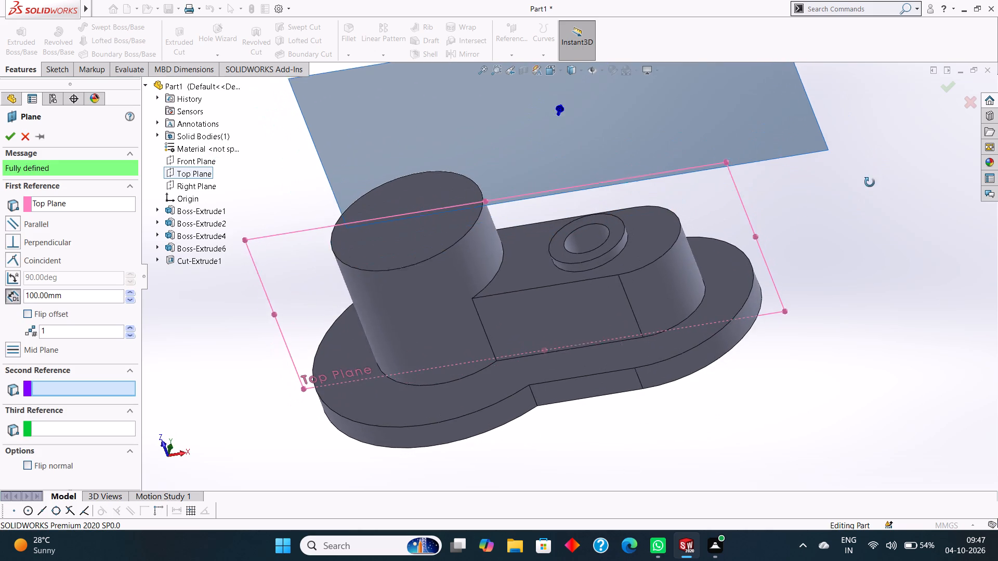
middle_drag(870, 182, 870, 184)
click(74, 295)
drag(76, 296, 33, 291)
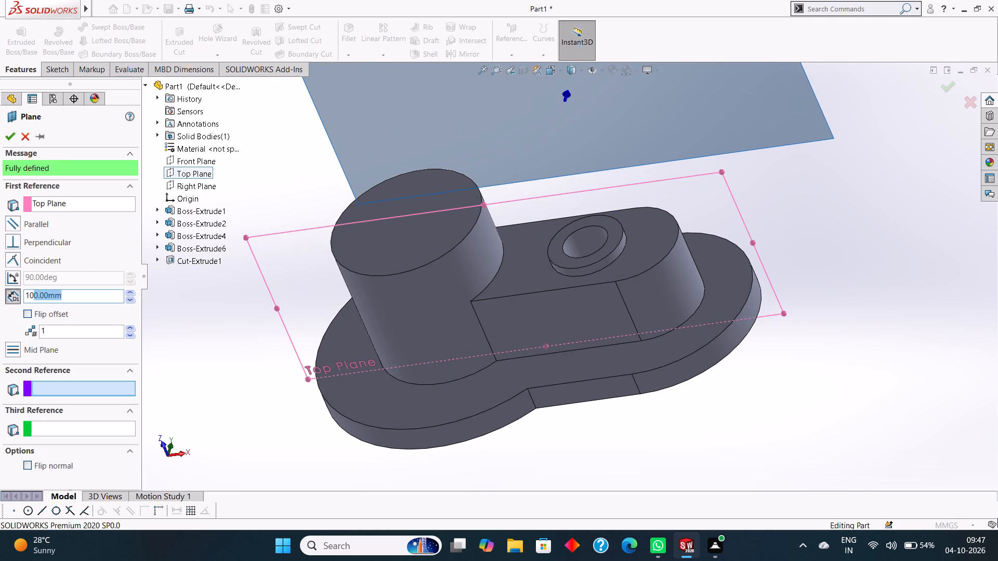
drag(33, 291, 9, 287)
key(0)
key(Return)
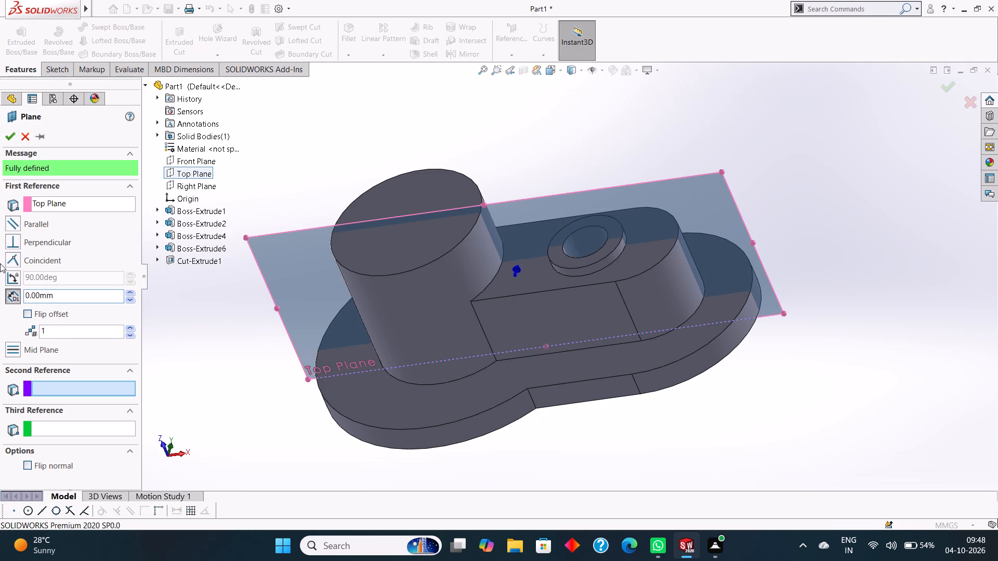
click(8, 141)
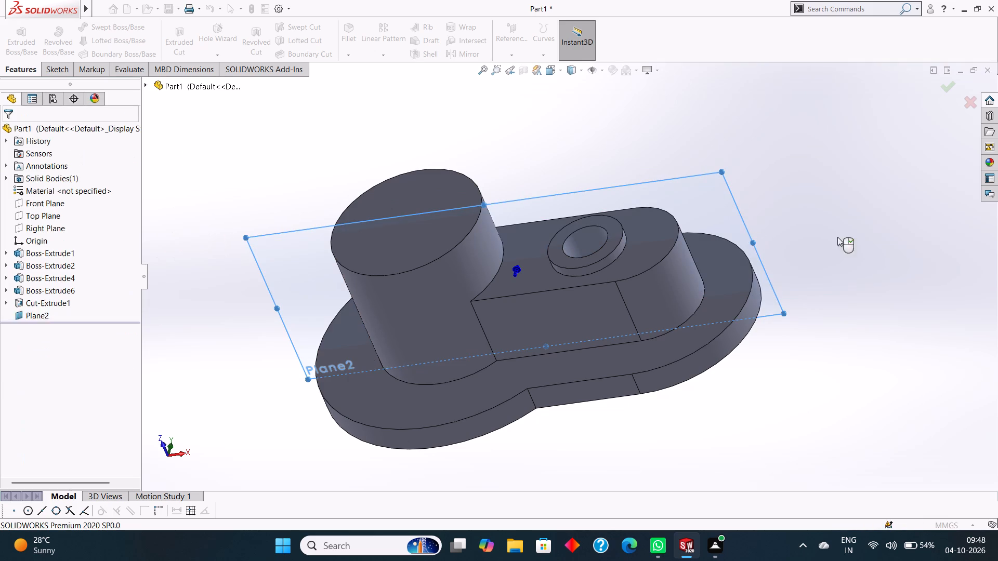
click(846, 235)
On the new plane, sketch a sloping line about 35.5 mm long from the round-ended boss's top outer corner to the base plate's top outer corner.
click(705, 183)
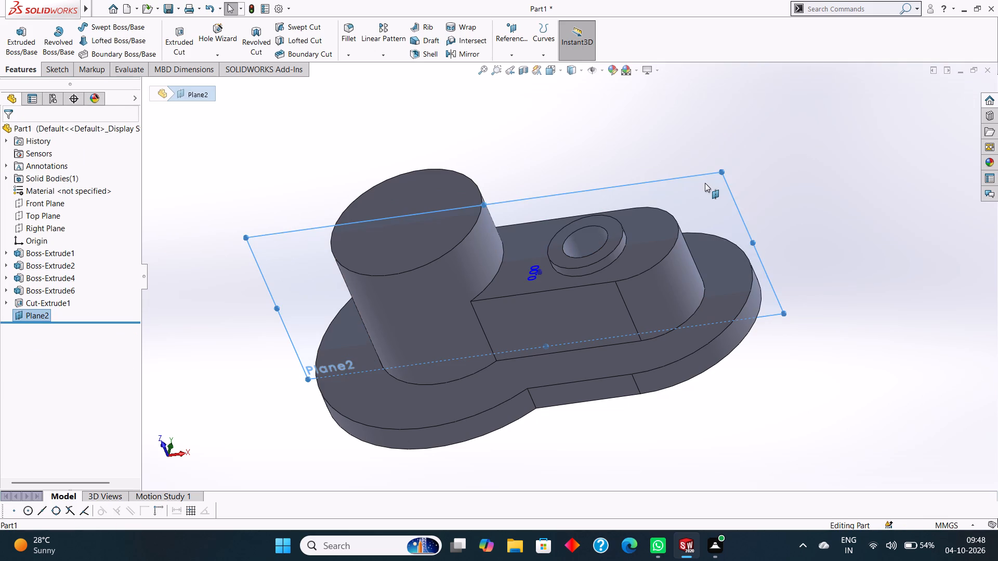
key(ctrl+8)
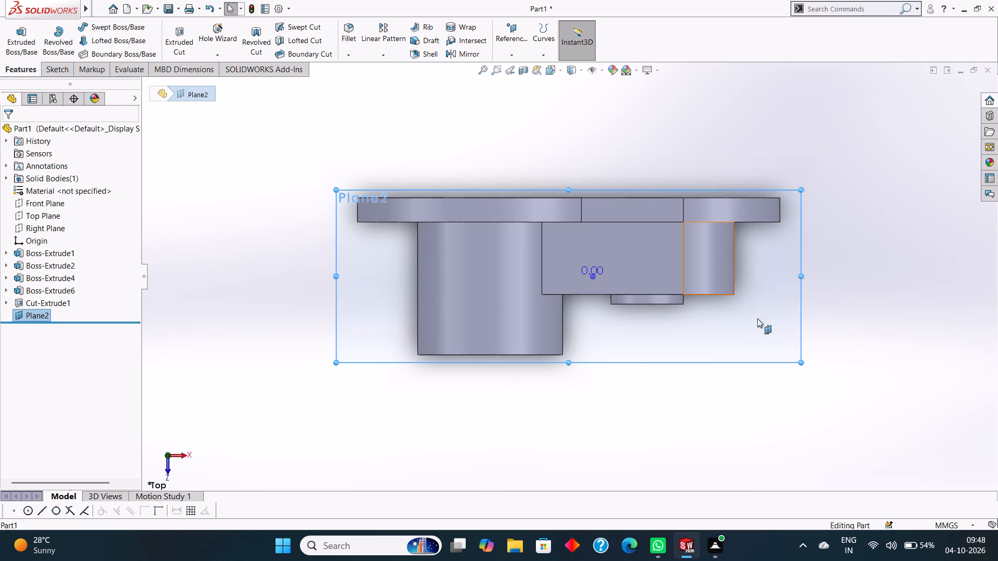
click(780, 328)
key(ctrl+8)
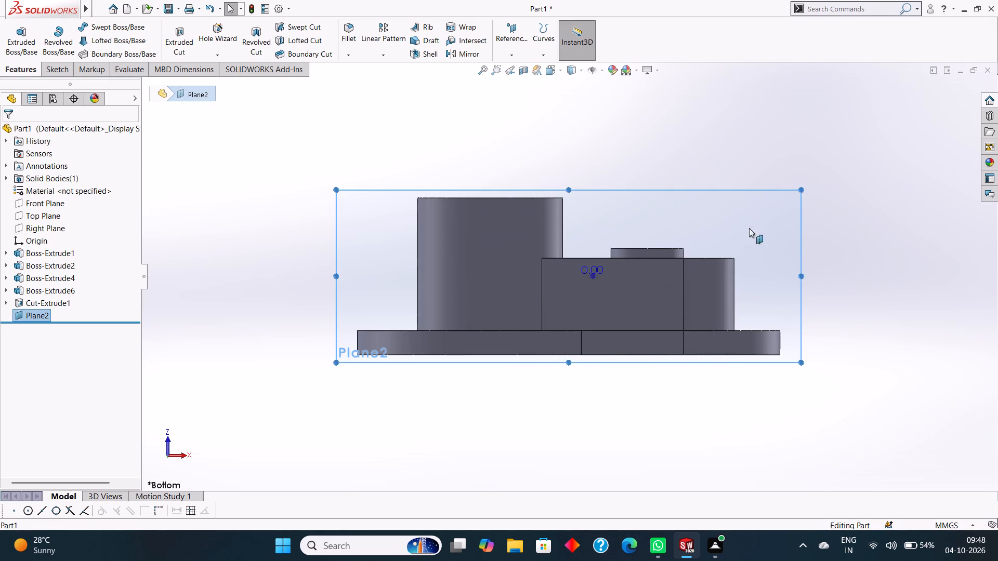
right_click(778, 208)
click(802, 194)
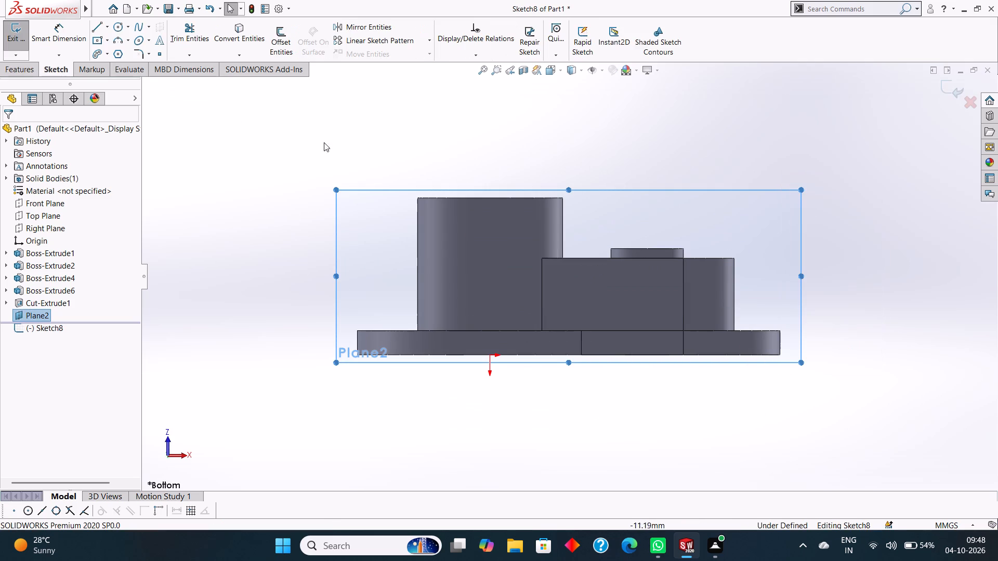
click(96, 26)
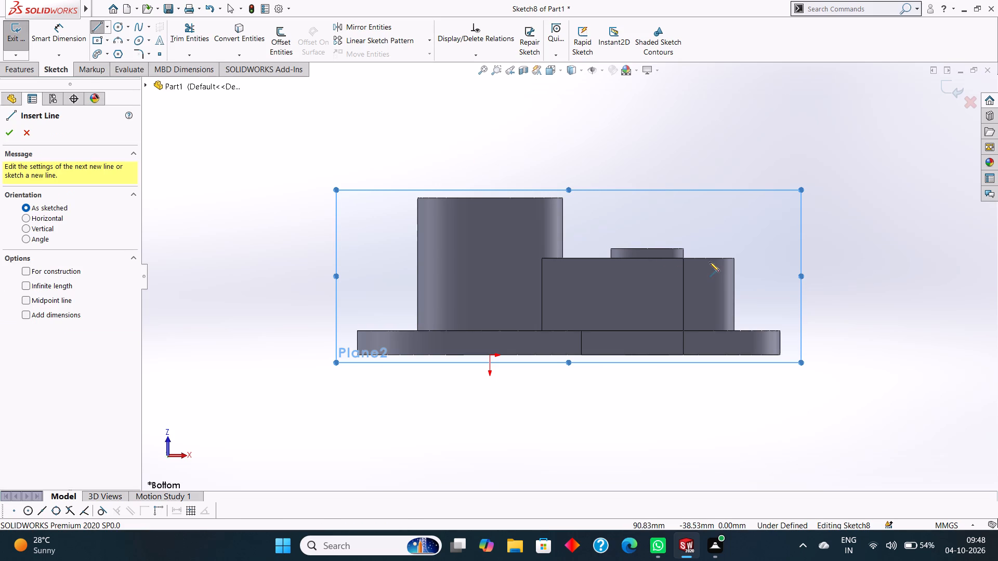
click(734, 256)
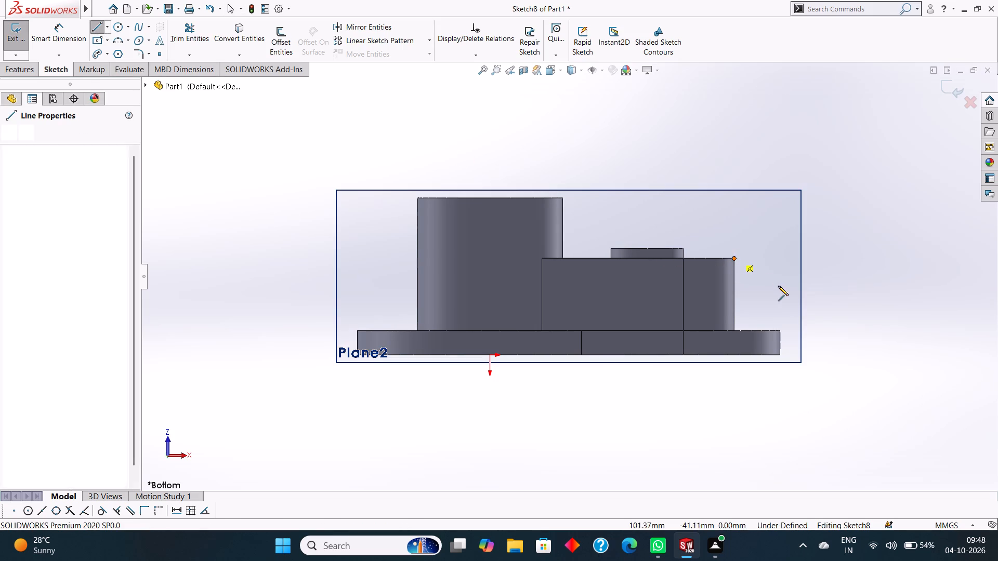
click(779, 329)
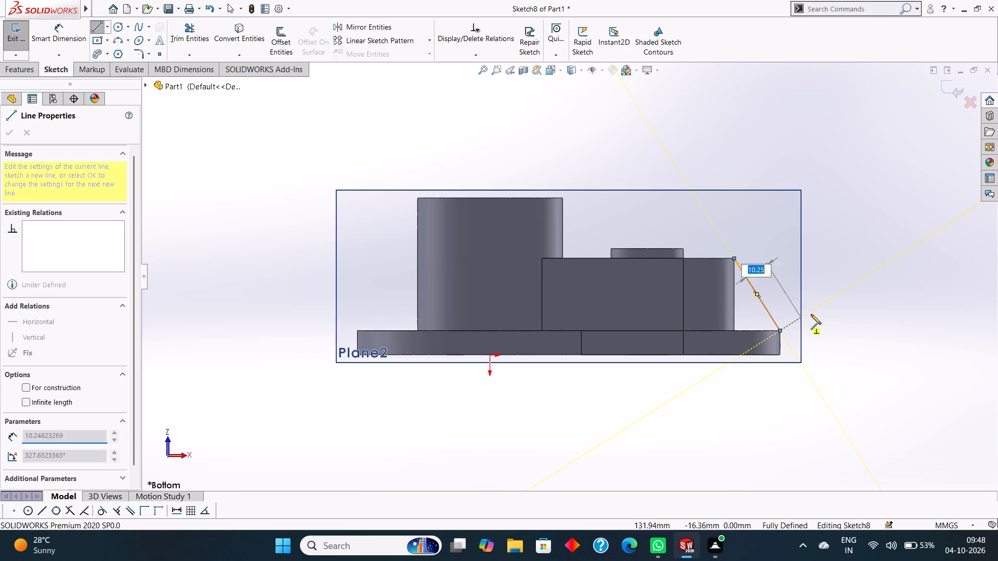
right_click(824, 303)
click(839, 310)
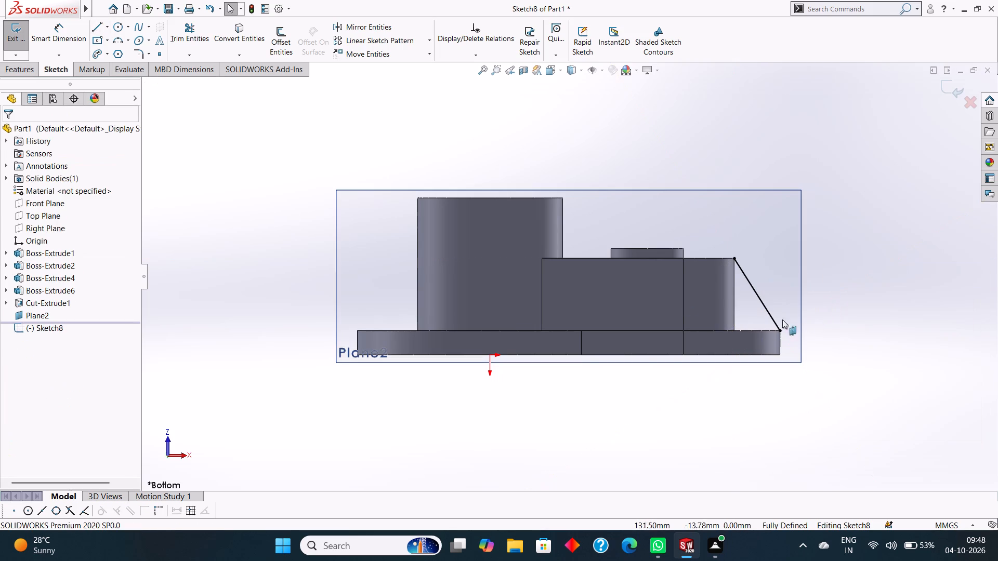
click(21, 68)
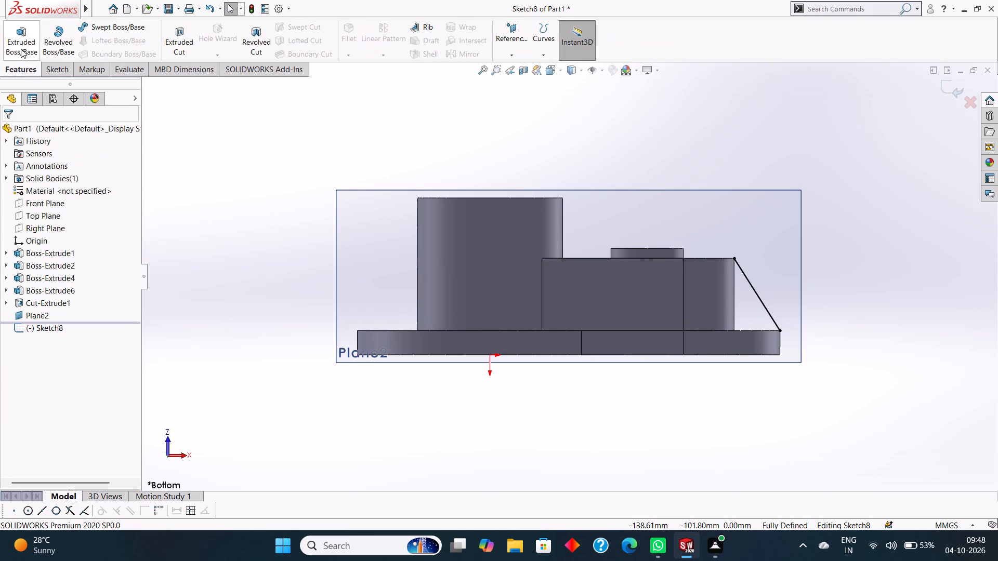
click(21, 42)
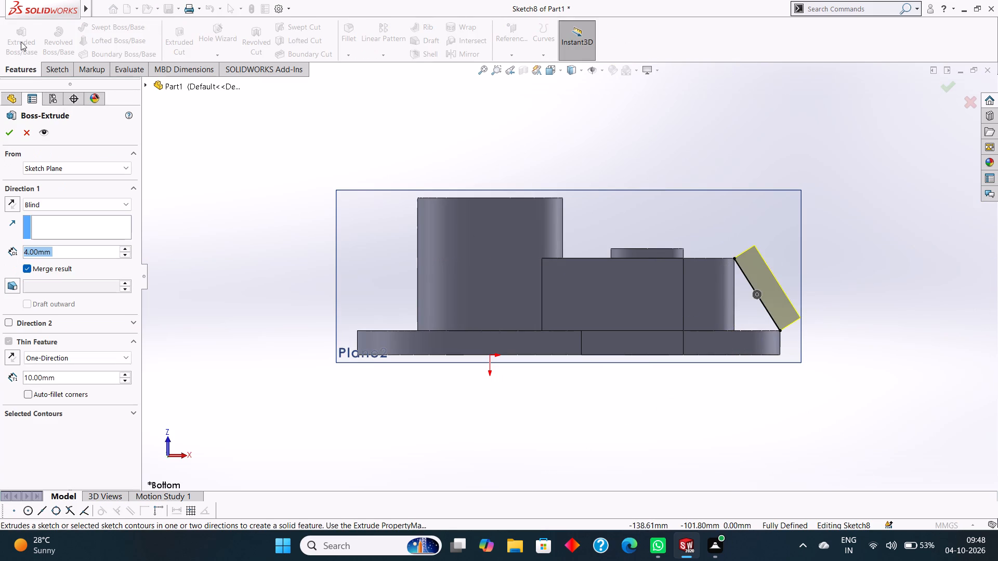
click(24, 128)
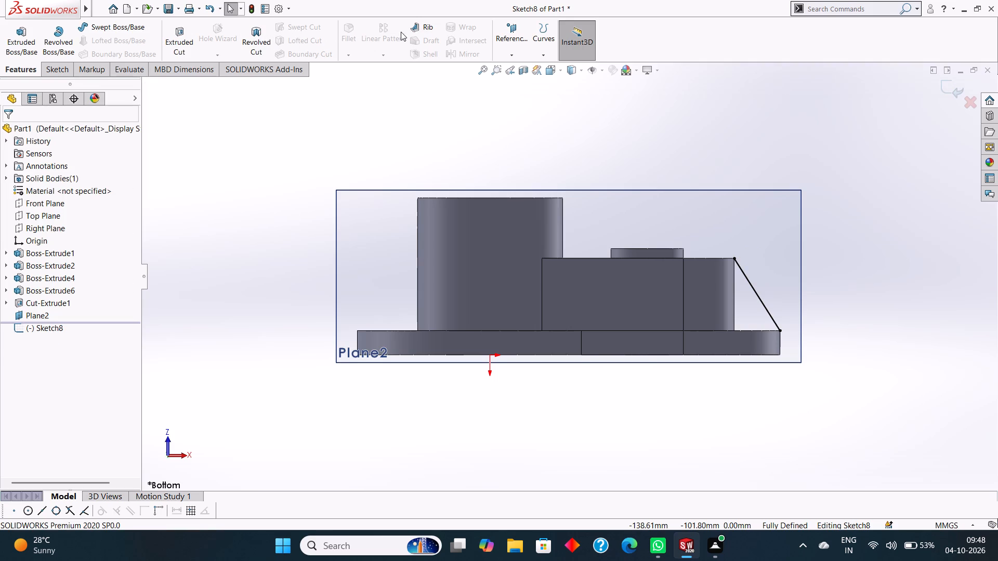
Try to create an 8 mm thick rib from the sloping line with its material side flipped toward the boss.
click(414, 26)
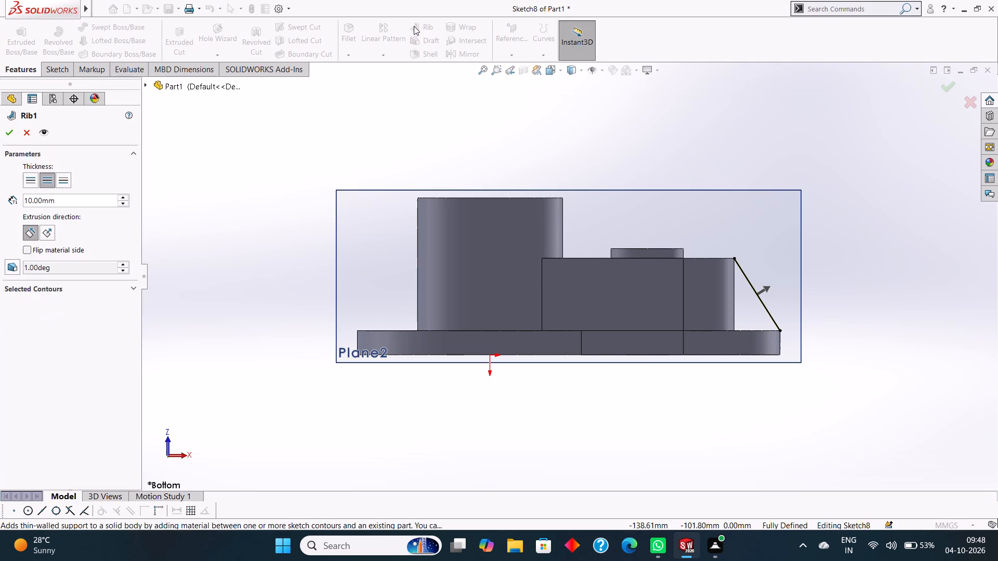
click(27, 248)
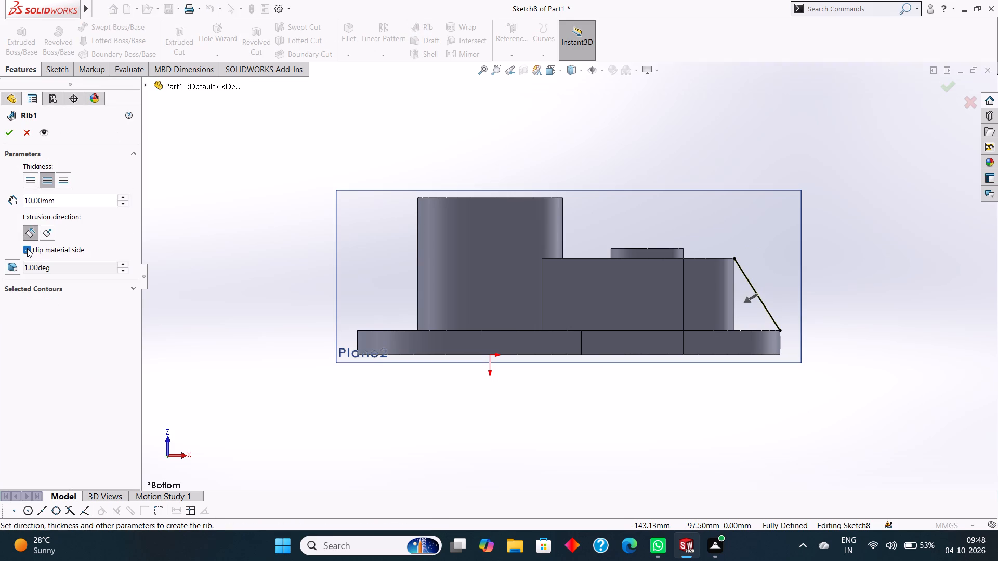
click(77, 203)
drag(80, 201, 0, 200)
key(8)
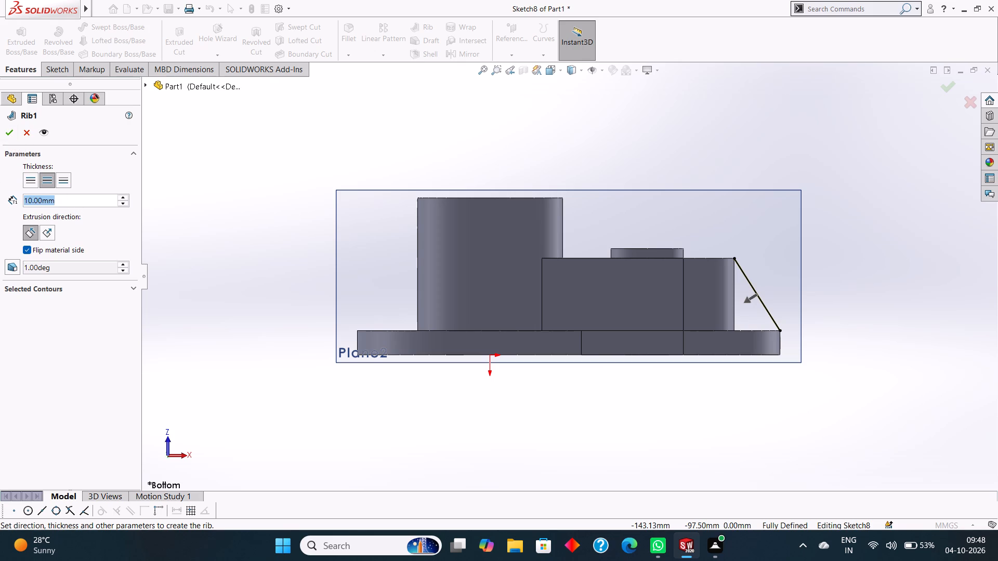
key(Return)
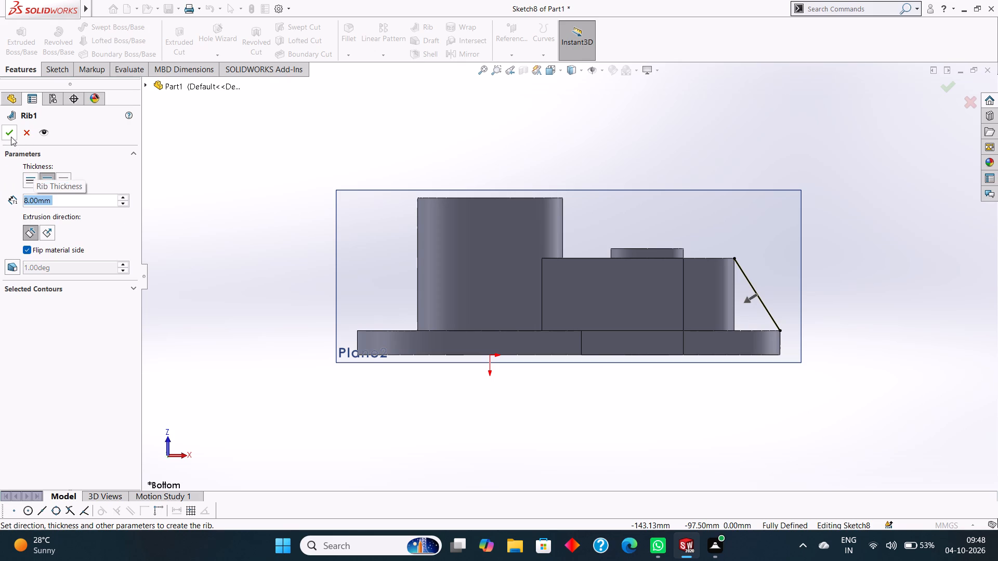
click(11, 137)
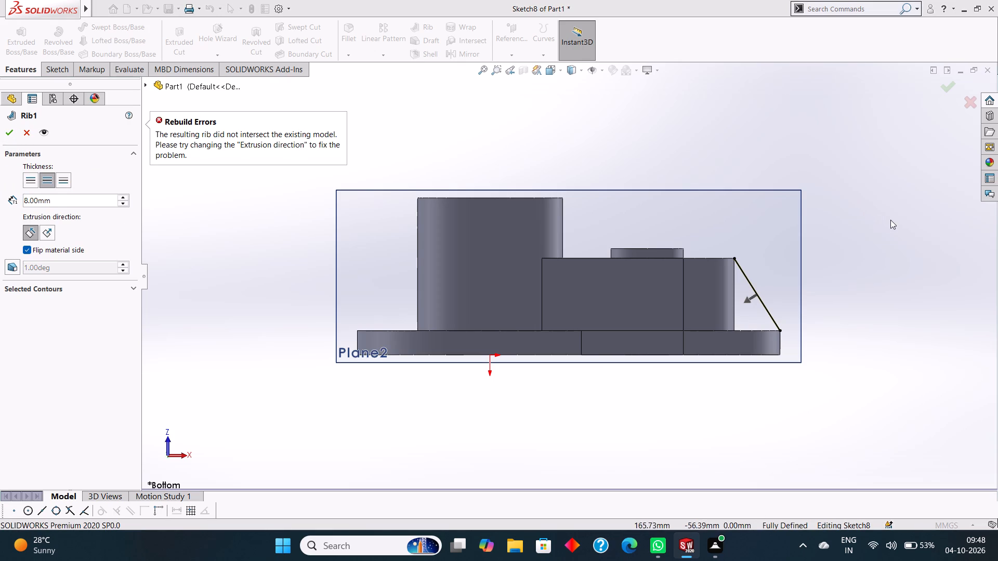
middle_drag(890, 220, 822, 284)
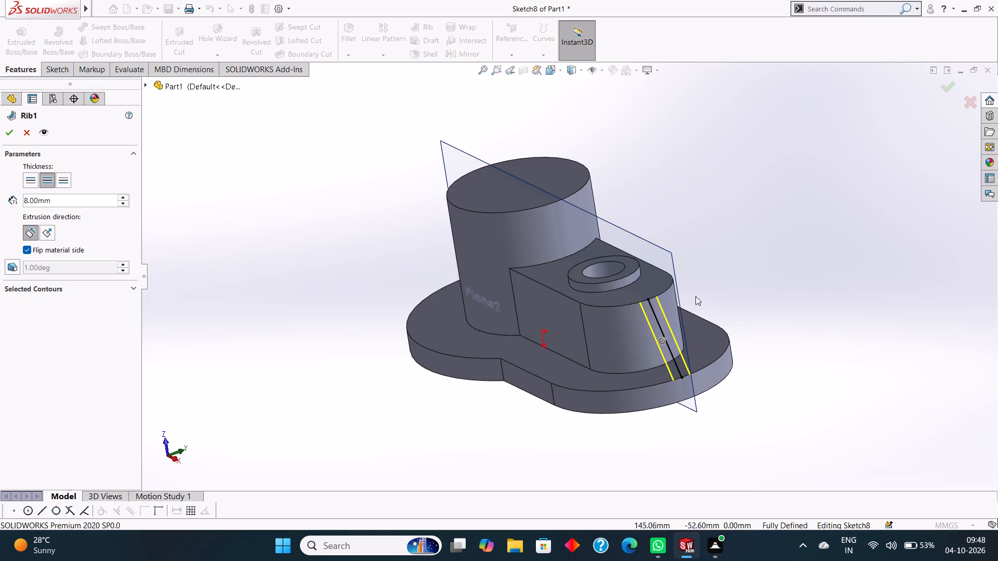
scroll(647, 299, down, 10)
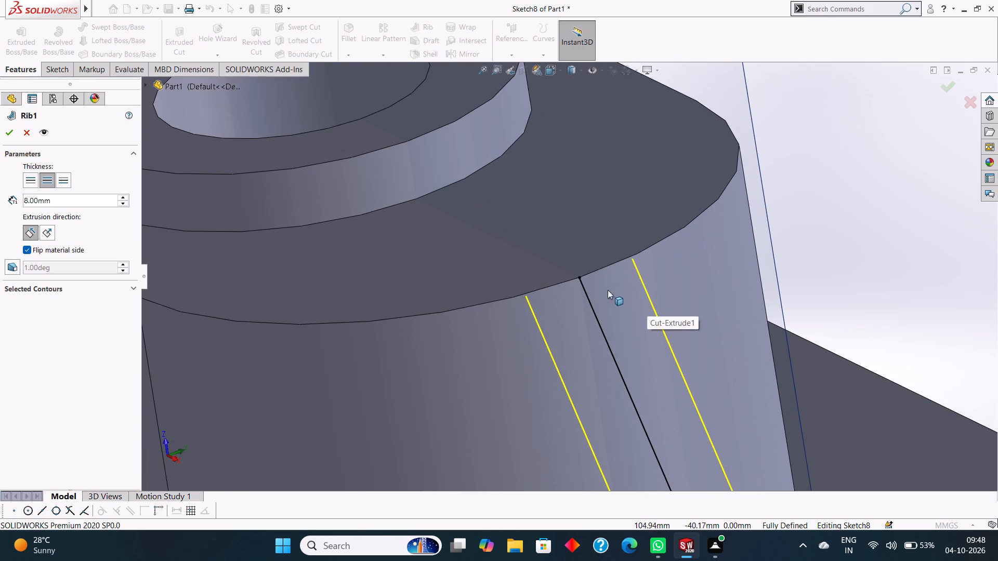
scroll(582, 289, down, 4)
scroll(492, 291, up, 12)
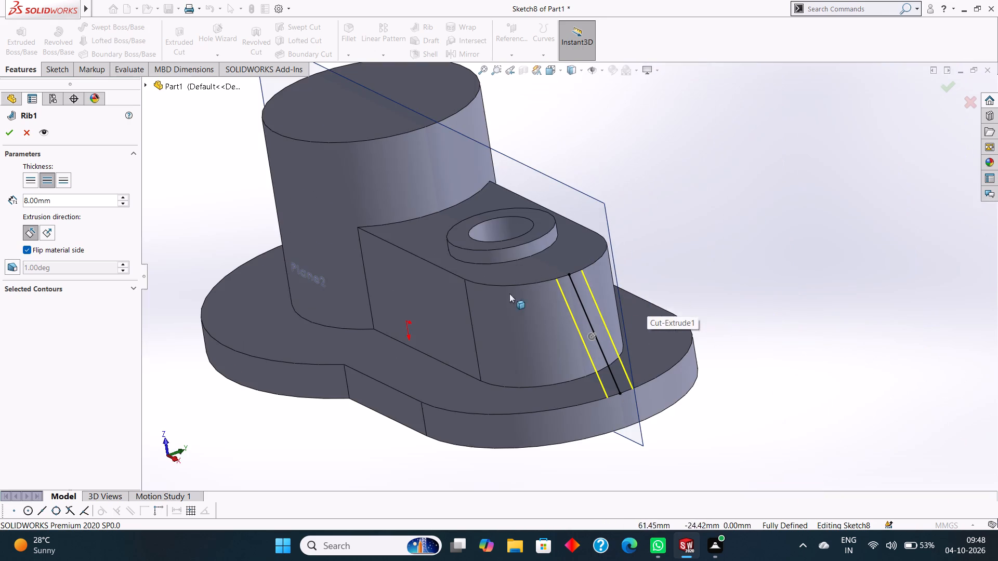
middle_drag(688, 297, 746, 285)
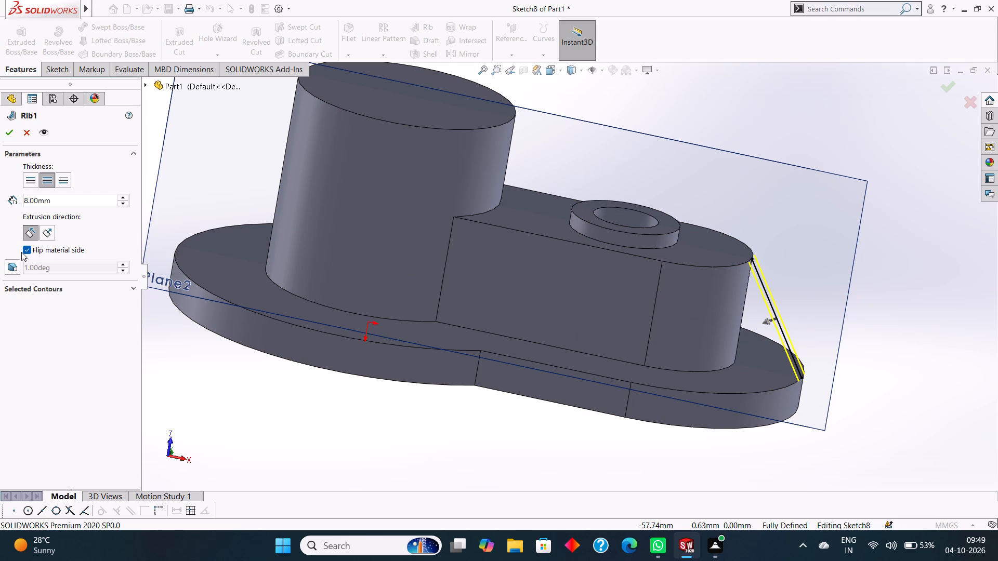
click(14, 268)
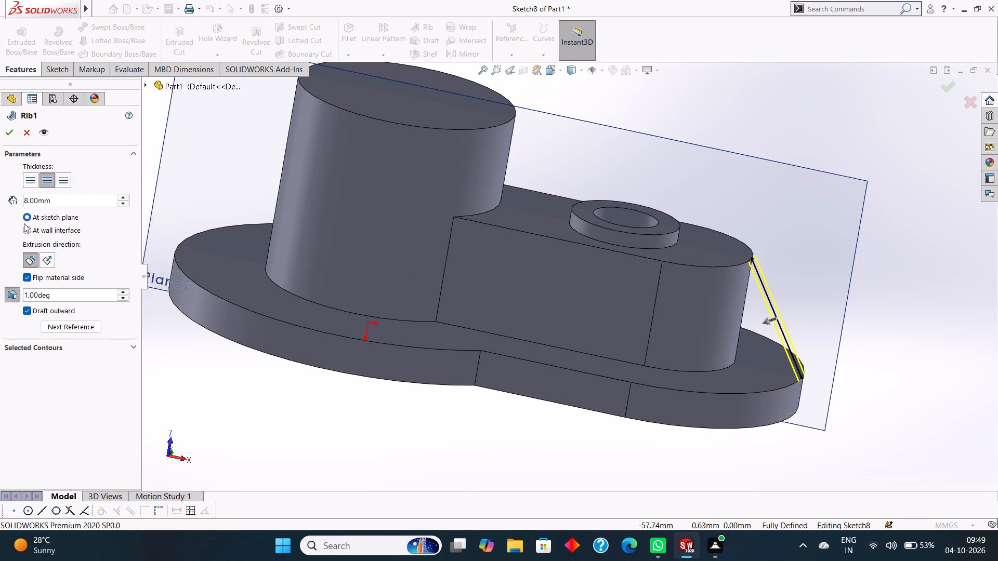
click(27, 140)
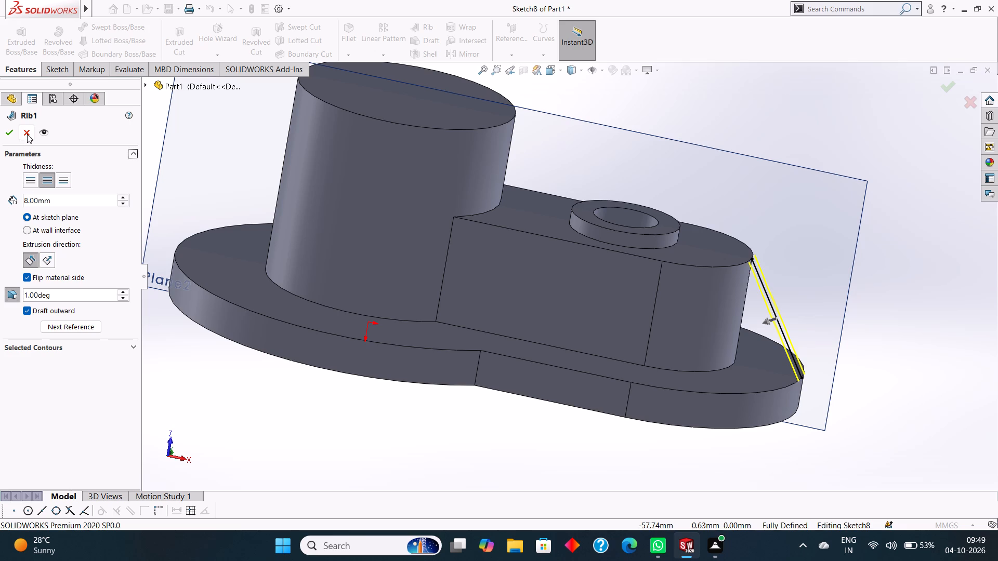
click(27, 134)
Close the sloping line into a triangle with a 30 mm vertical line along the boss and a 19 mm horizontal line along the plate's top.
scroll(918, 317, up, 2)
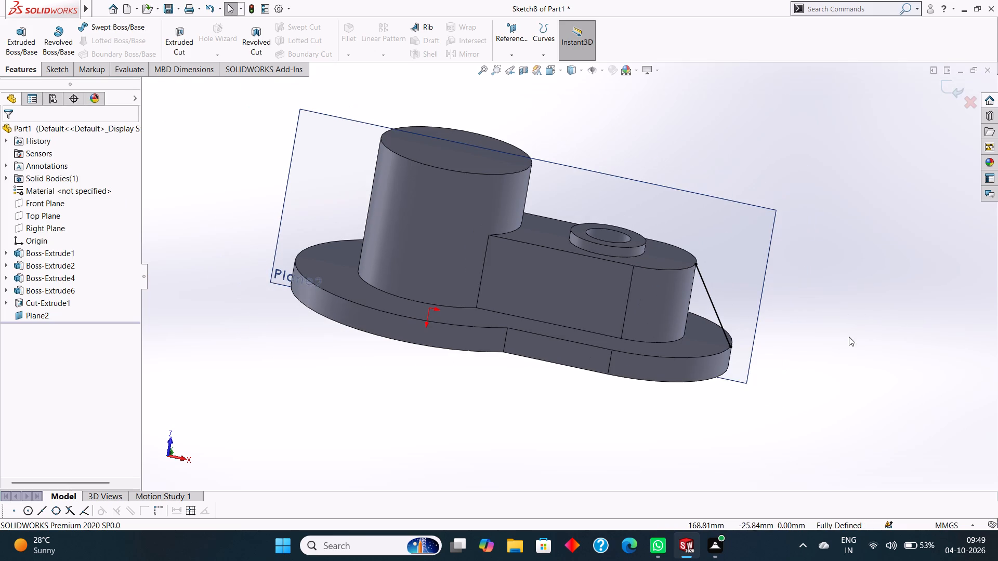
click(742, 236)
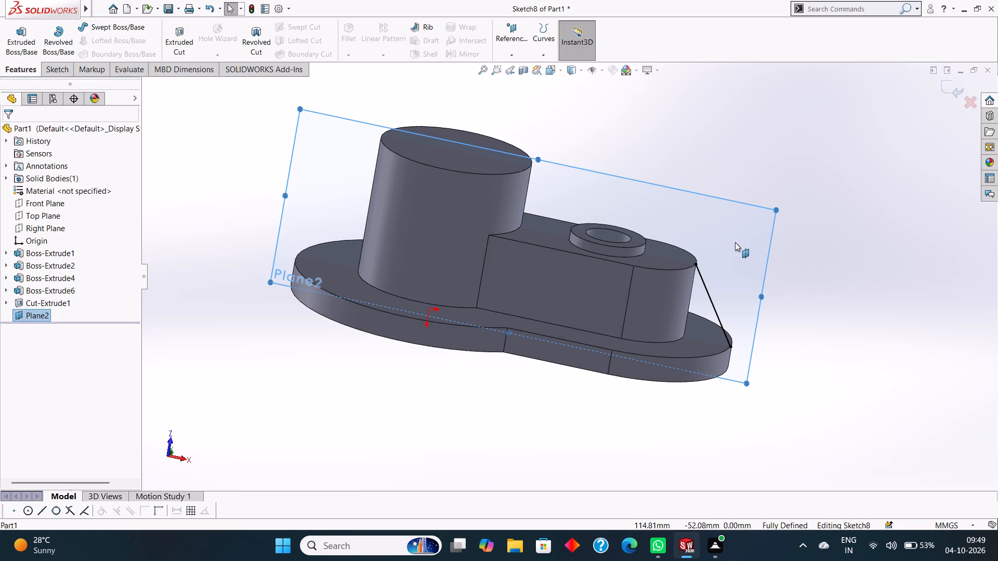
key(ctrl+8)
click(779, 308)
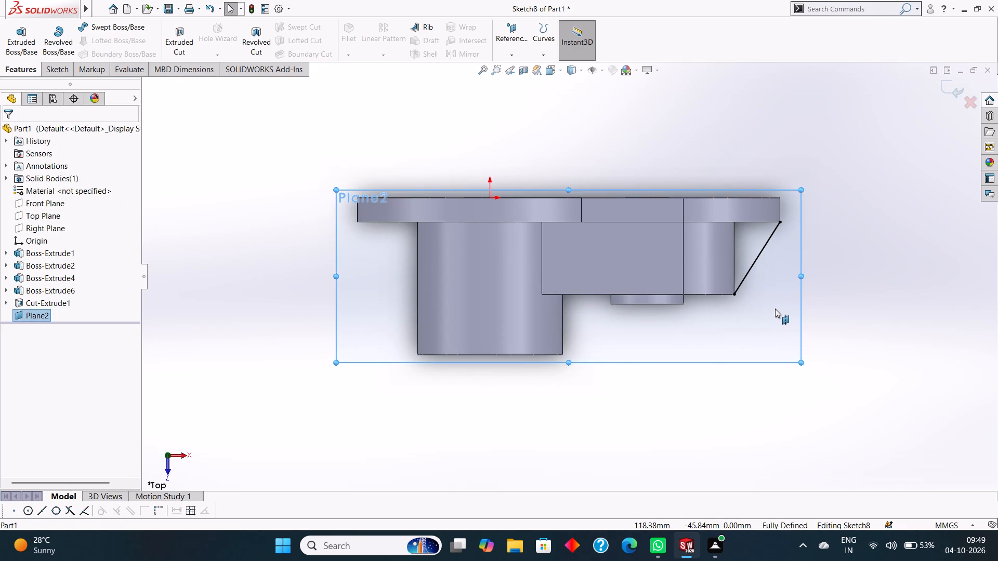
key(ctrl+8)
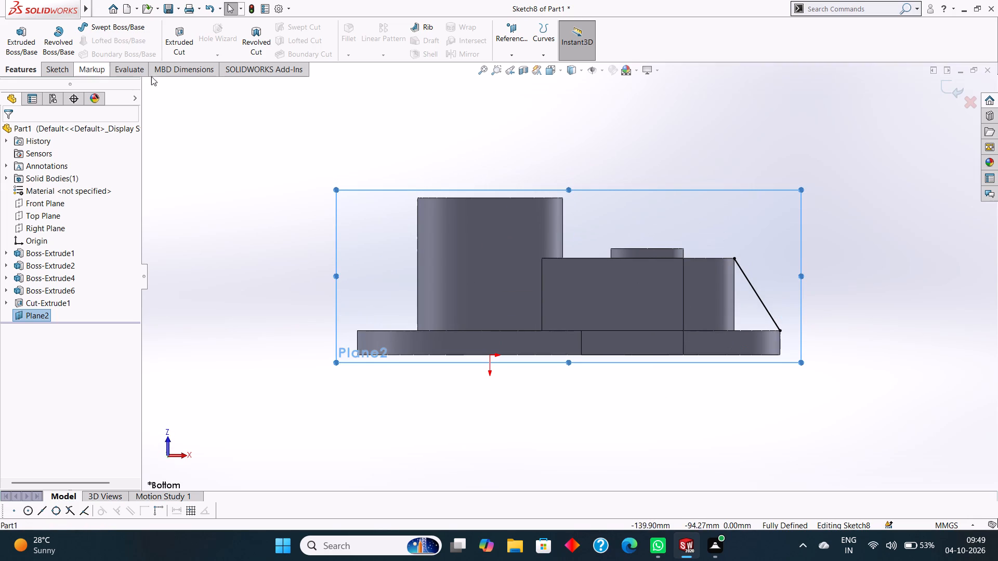
right_click(710, 215)
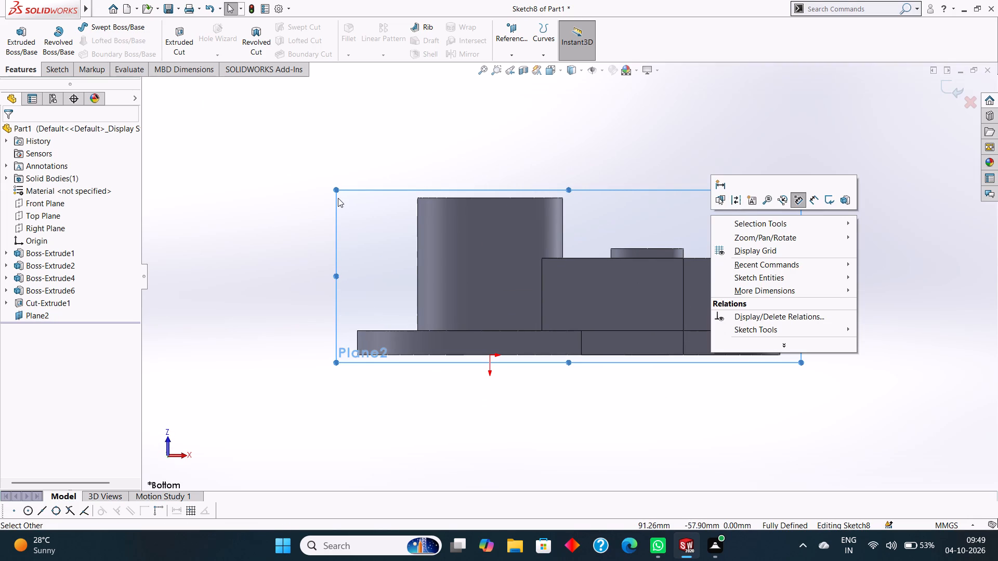
key(Escape)
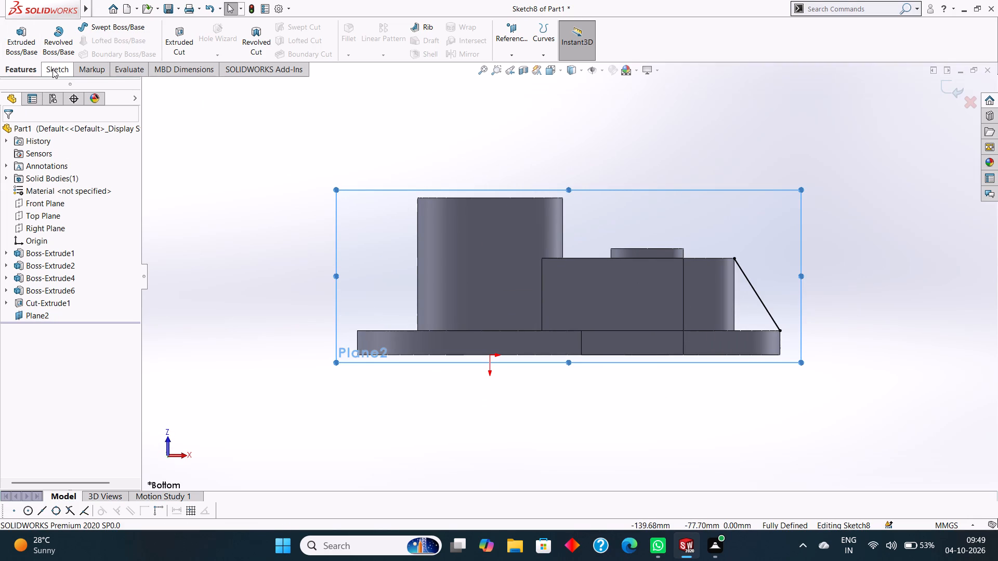
click(53, 70)
click(93, 26)
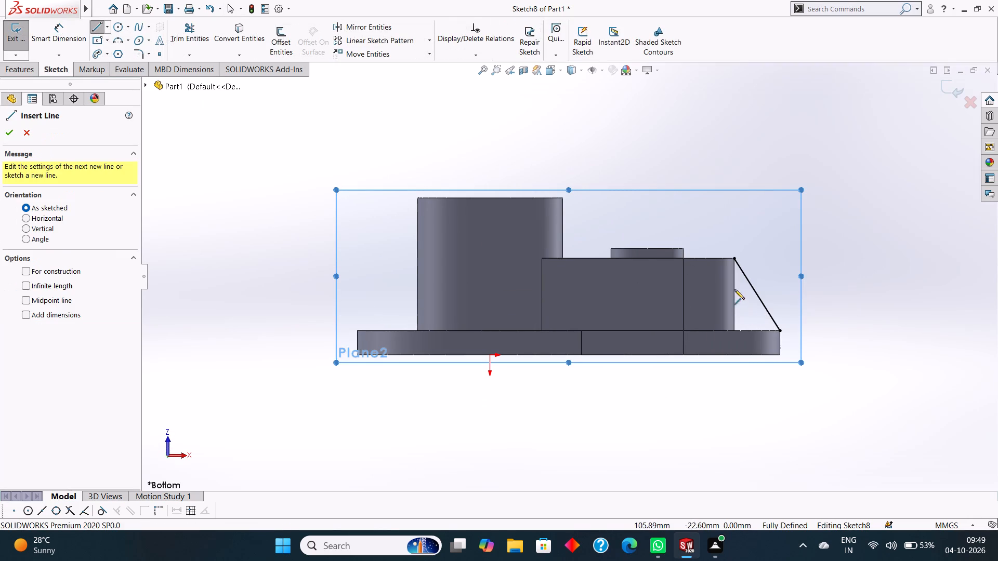
click(734, 258)
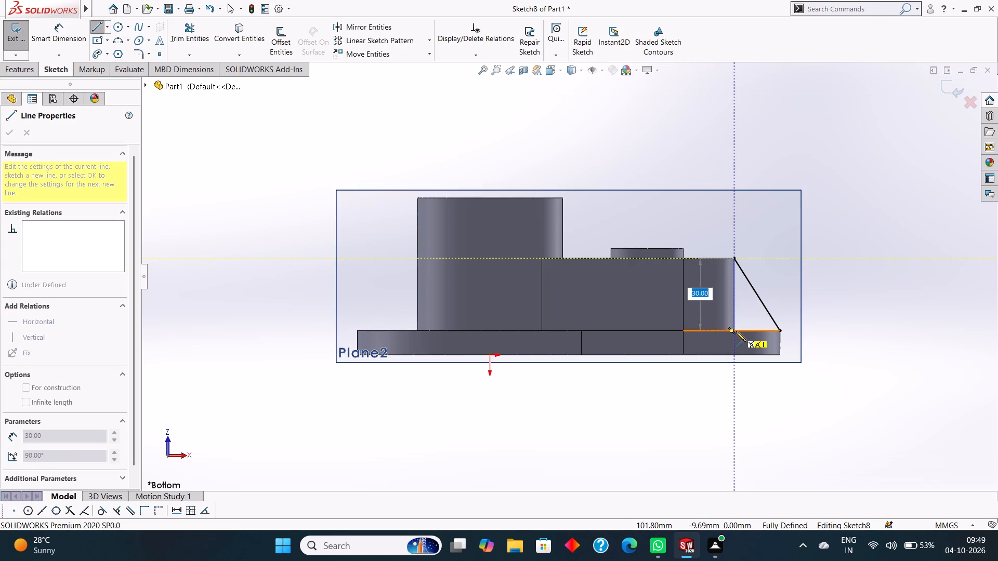
click(734, 330)
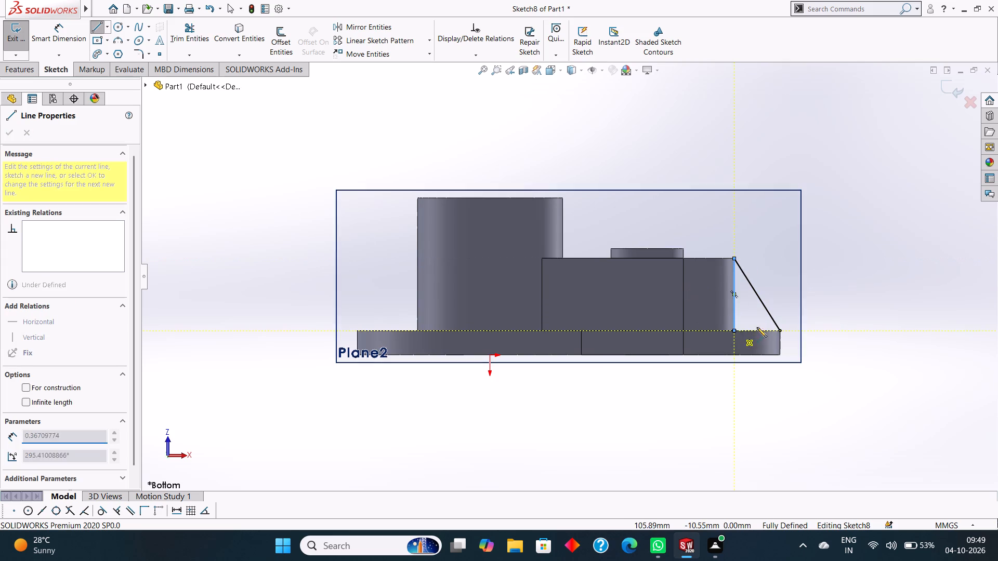
click(781, 330)
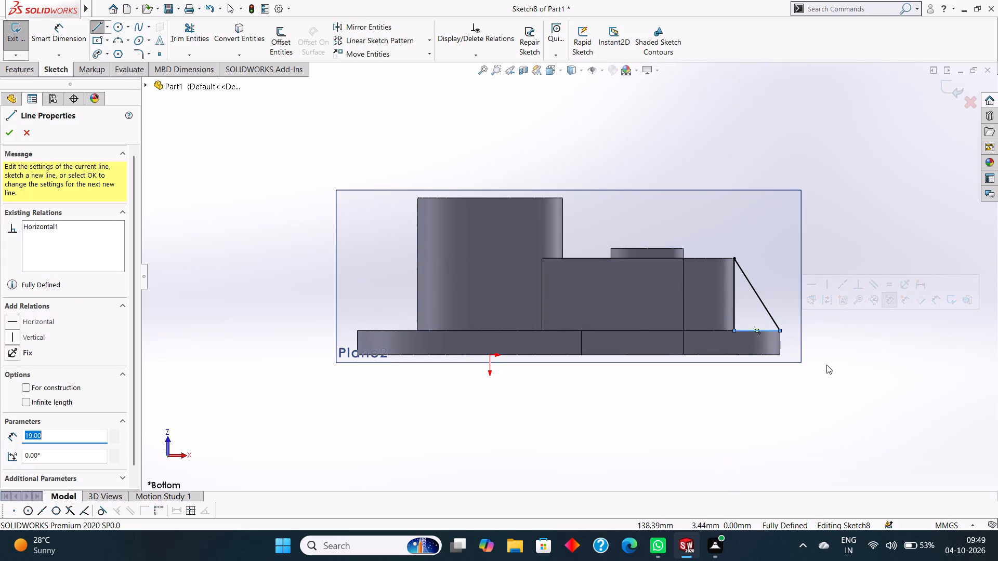
key(Escape)
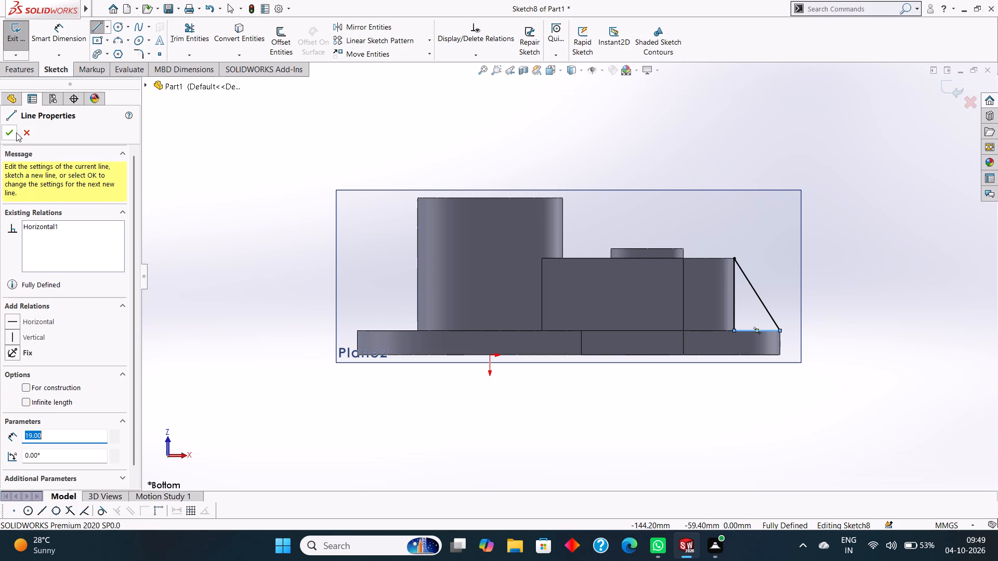
key(Escape)
Extrude the triangular profile 8 mm as a Mid Plane boss with Merge result turned off.
click(29, 73)
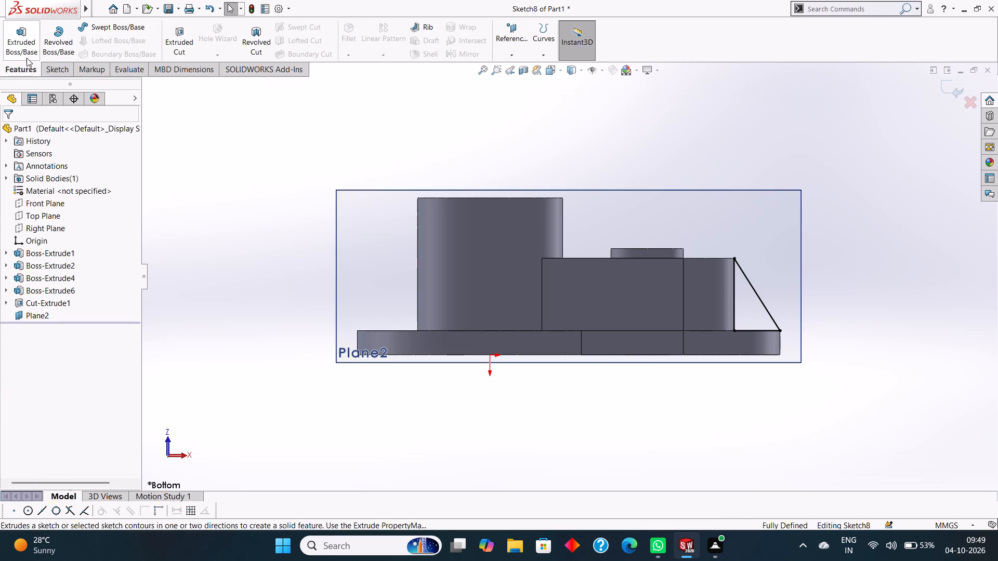
click(27, 52)
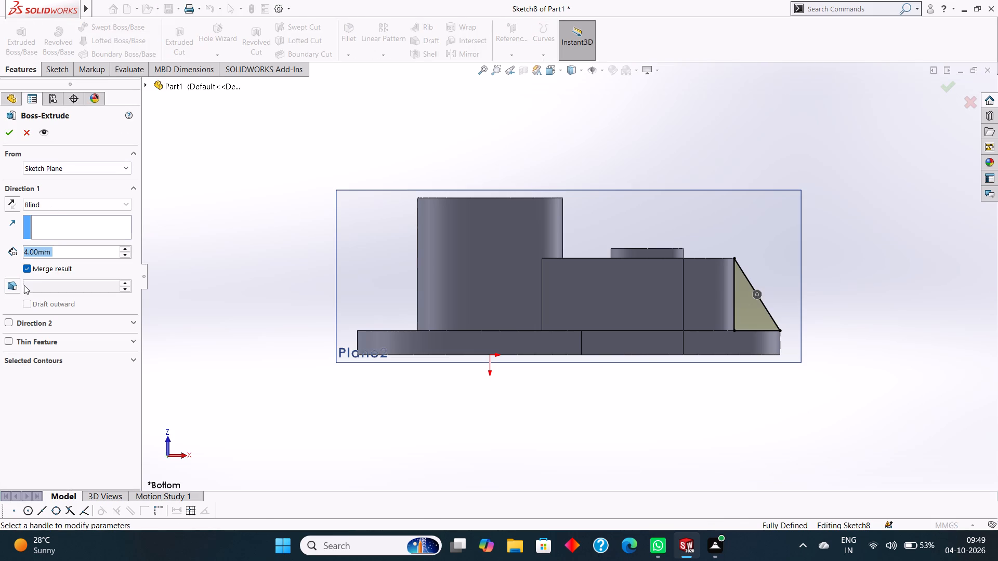
click(27, 267)
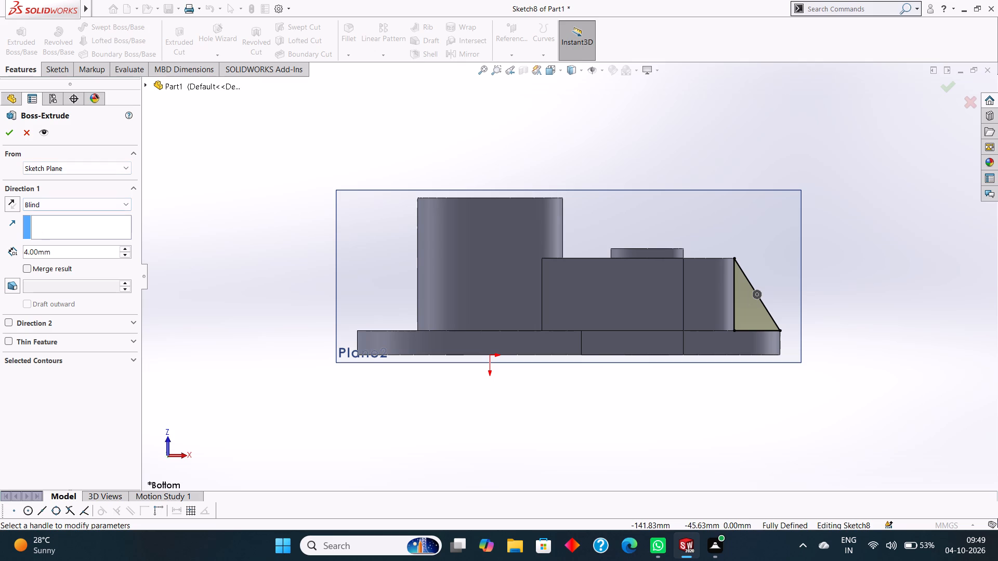
click(65, 204)
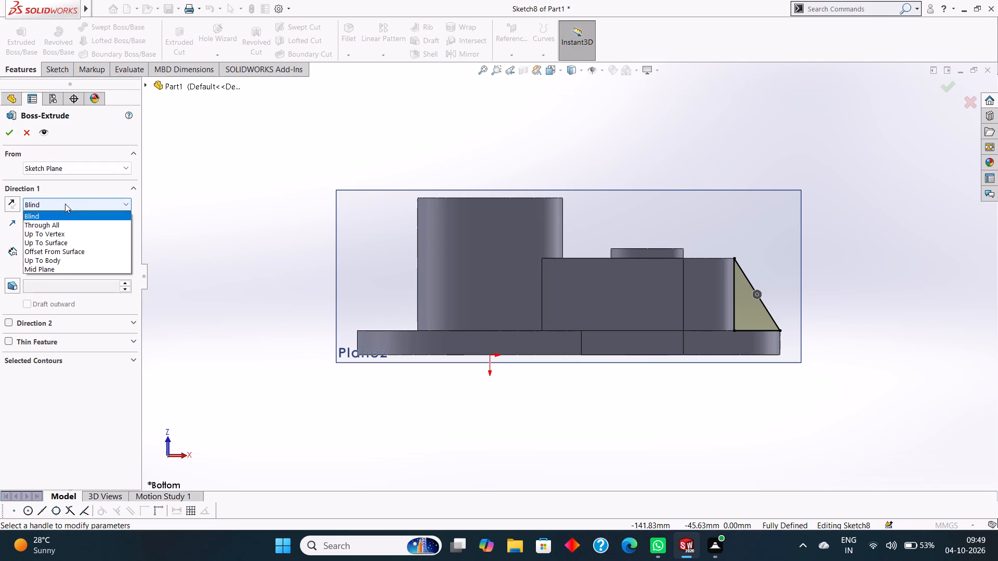
click(55, 271)
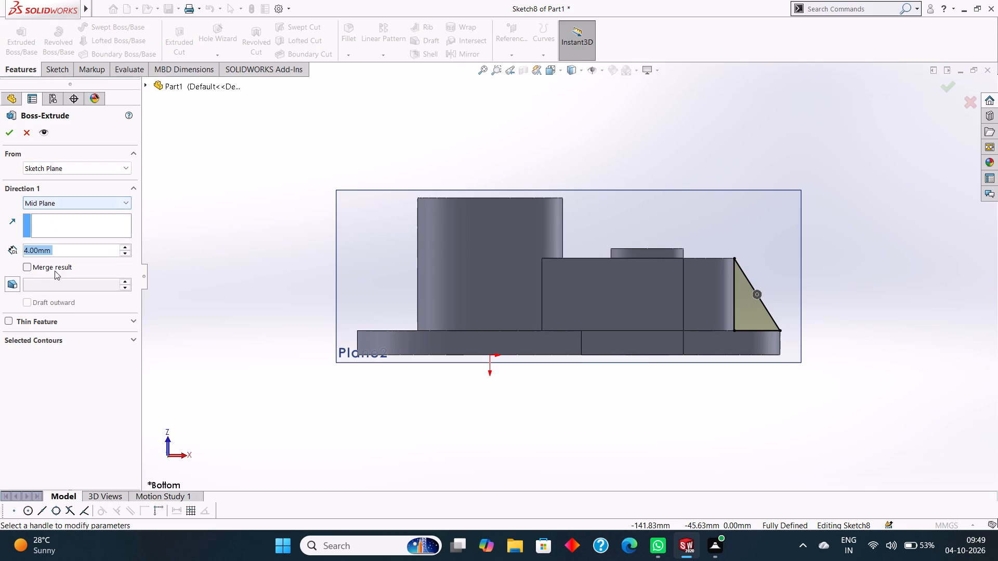
key(8)
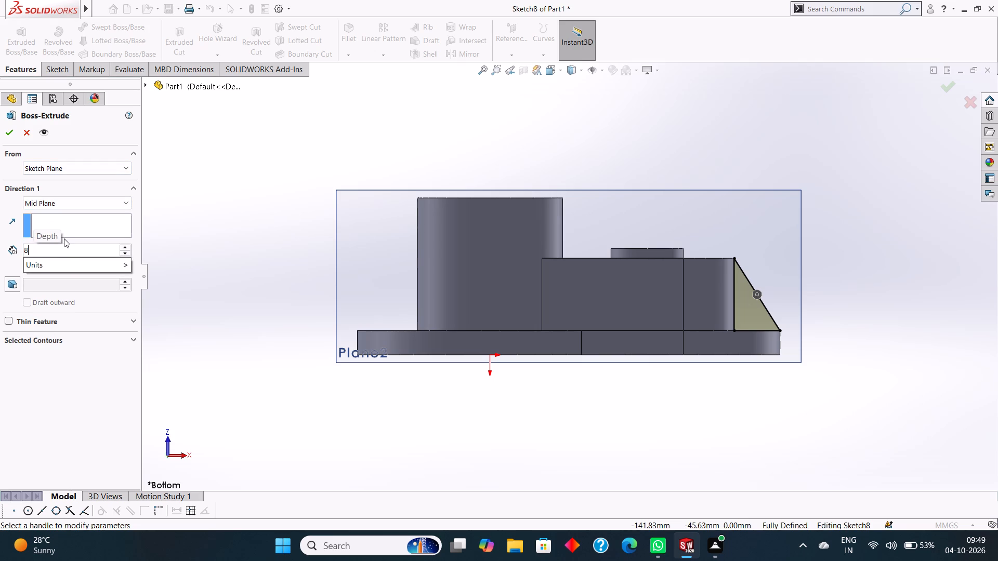
key(Return)
middle_drag(837, 376, 754, 410)
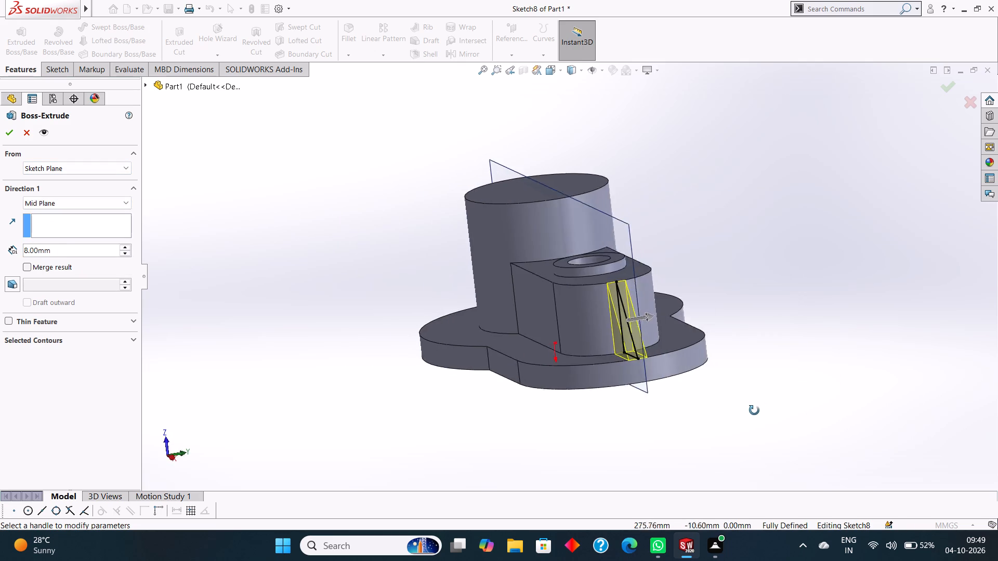
middle_drag(754, 410, 741, 424)
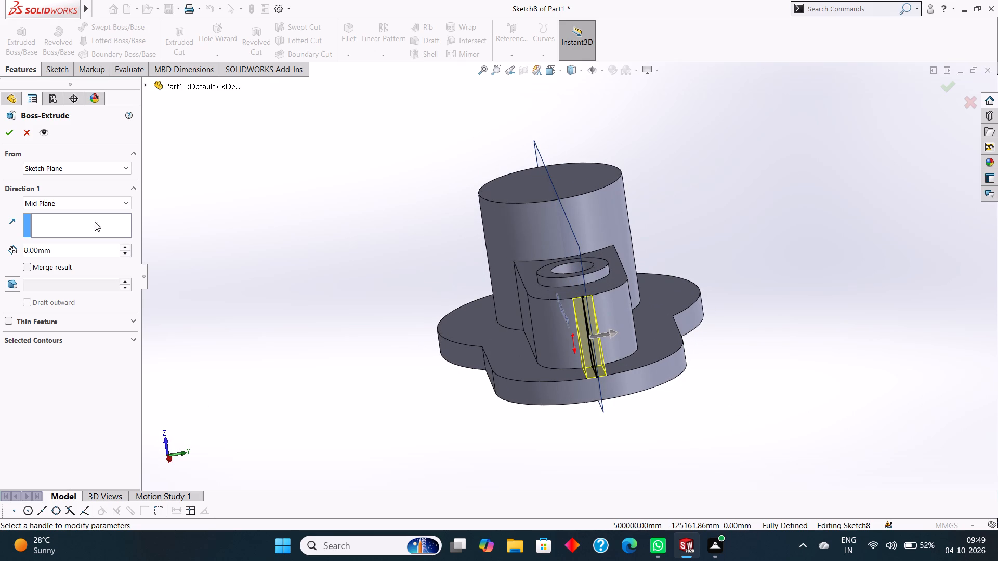
click(8, 132)
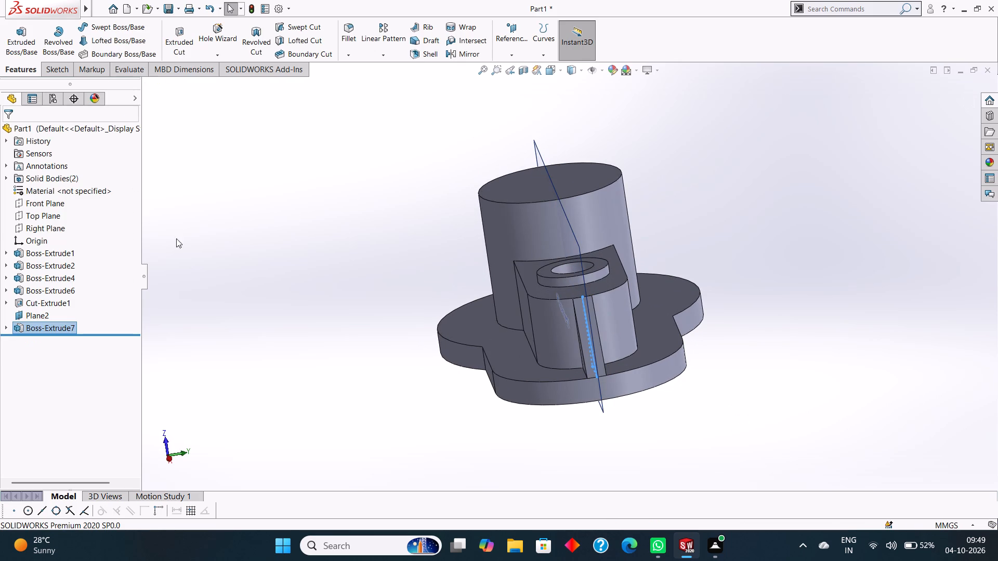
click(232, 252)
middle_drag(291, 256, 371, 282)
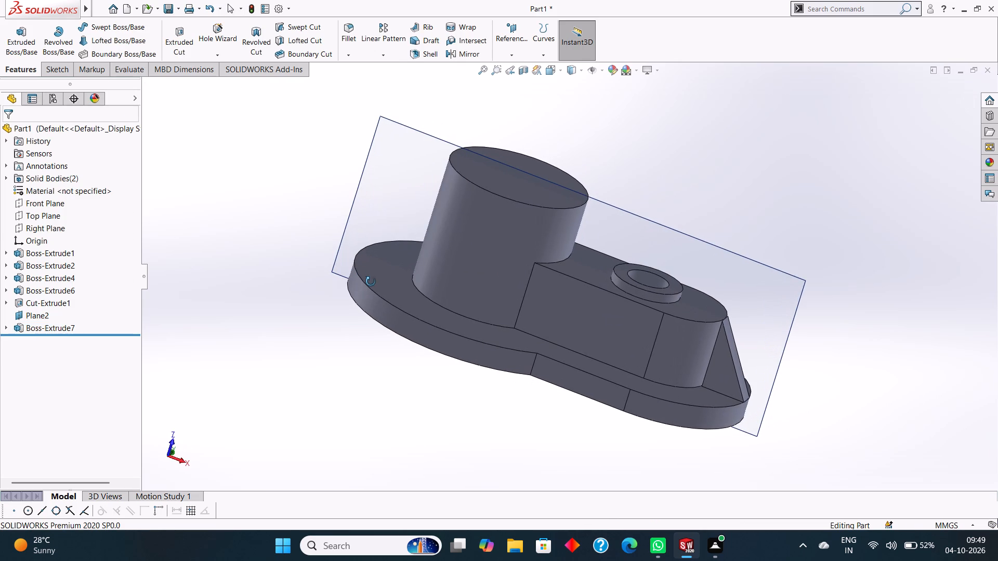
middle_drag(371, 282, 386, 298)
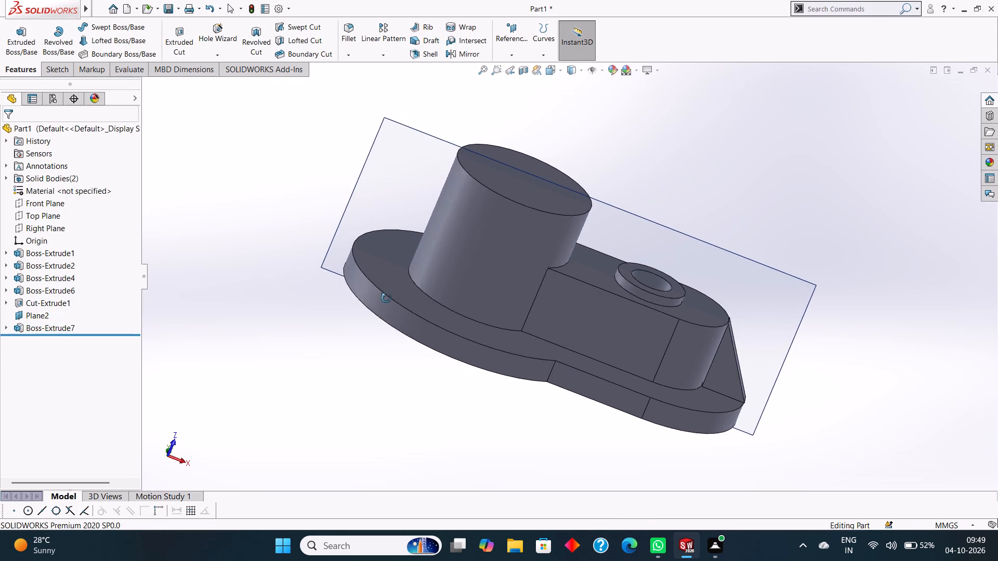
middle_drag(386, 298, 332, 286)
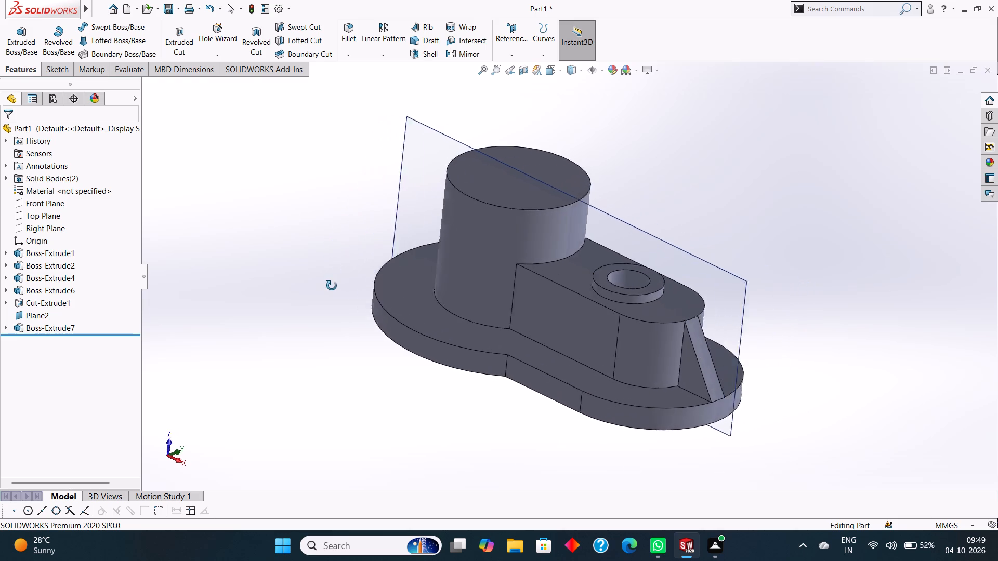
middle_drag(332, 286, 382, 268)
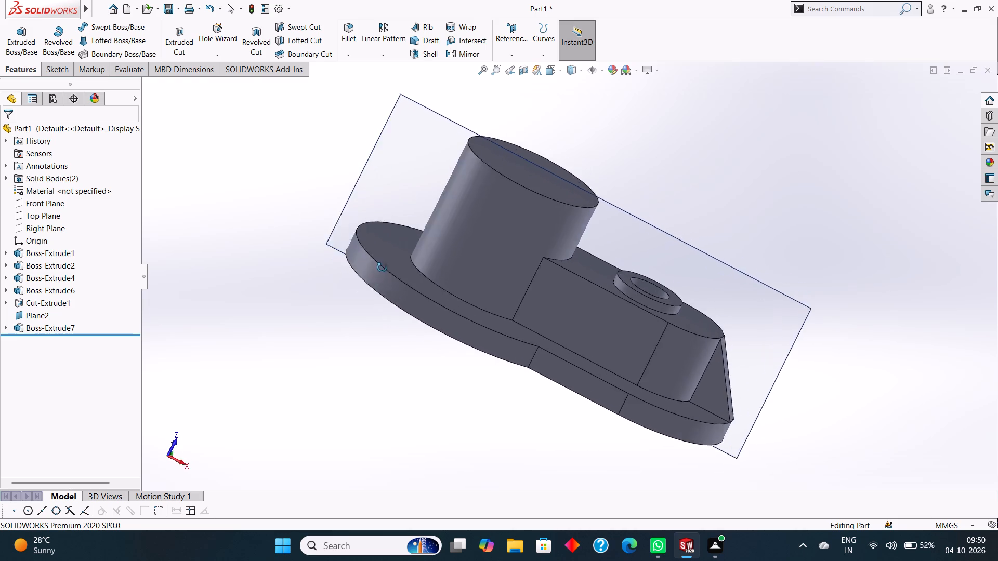
Hide the reference plane Plane2 that runs lengthwise through the part.
middle_drag(382, 268, 376, 273)
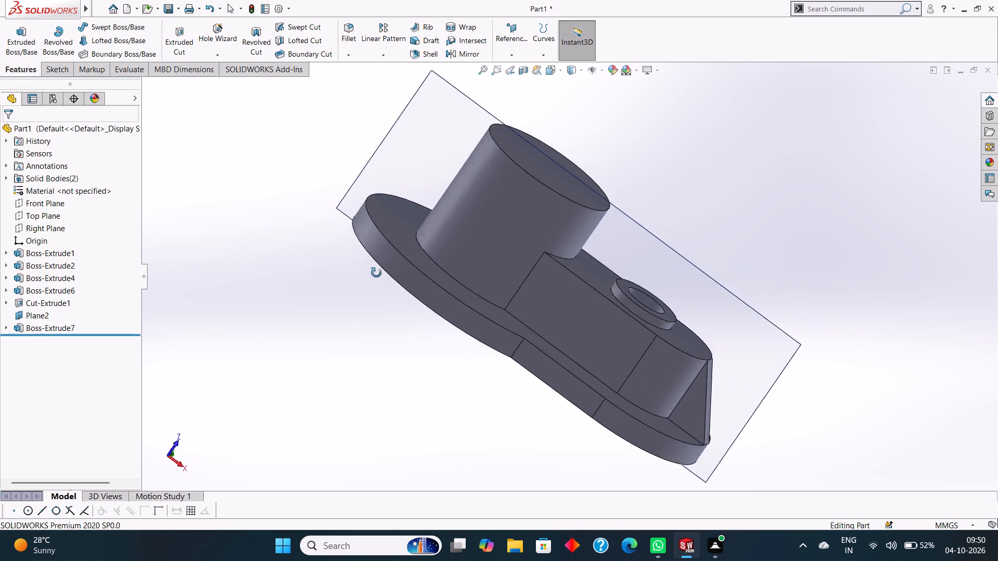
middle_drag(376, 273, 354, 277)
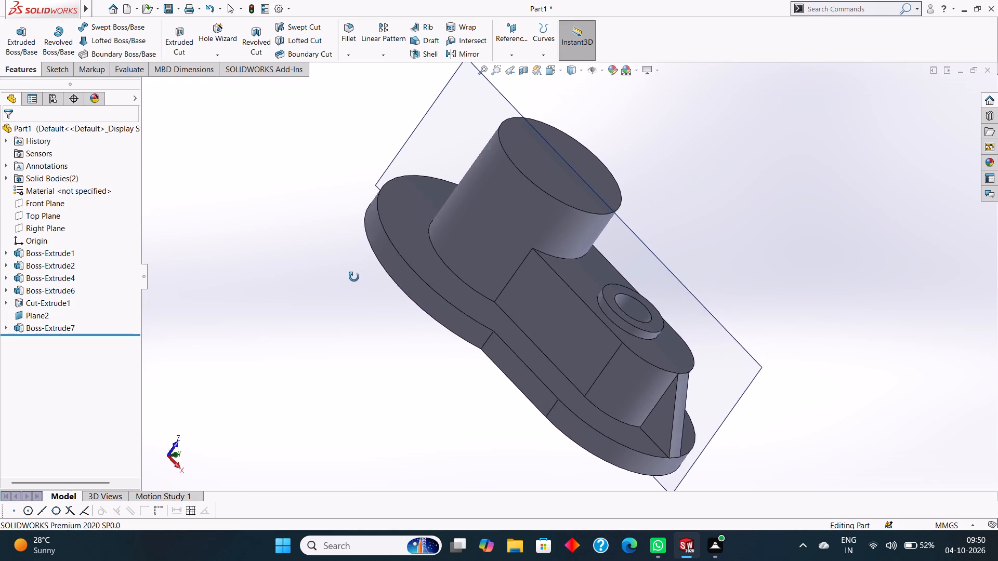
middle_drag(354, 277, 347, 279)
middle_drag(361, 266, 353, 230)
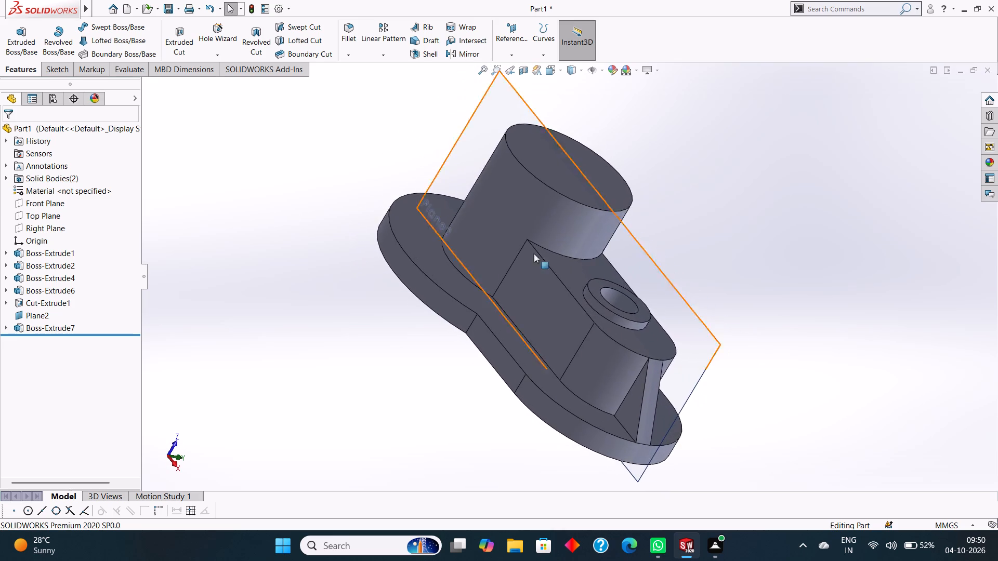
scroll(667, 245, up, 4)
middle_drag(685, 248, 762, 339)
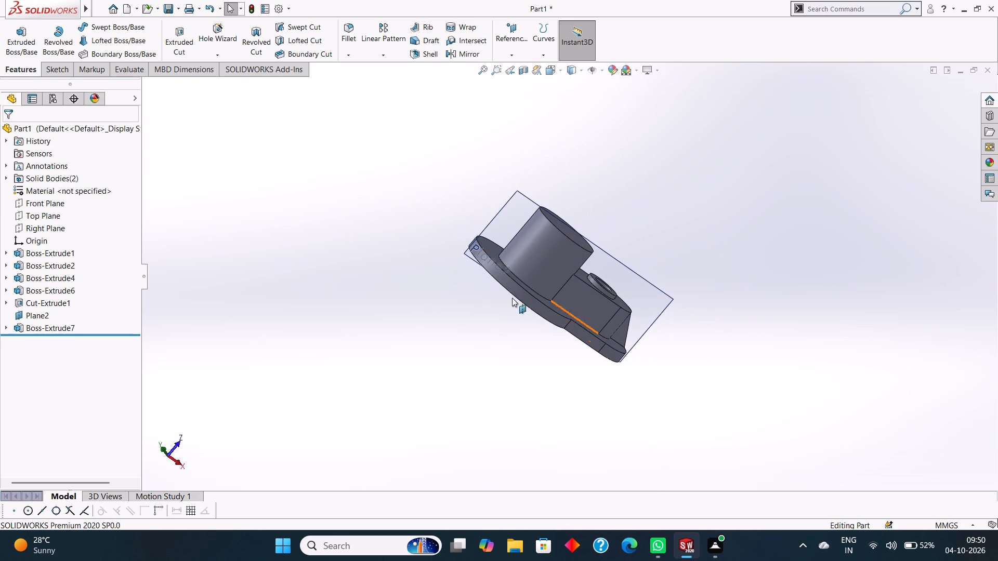
middle_drag(361, 154, 321, 178)
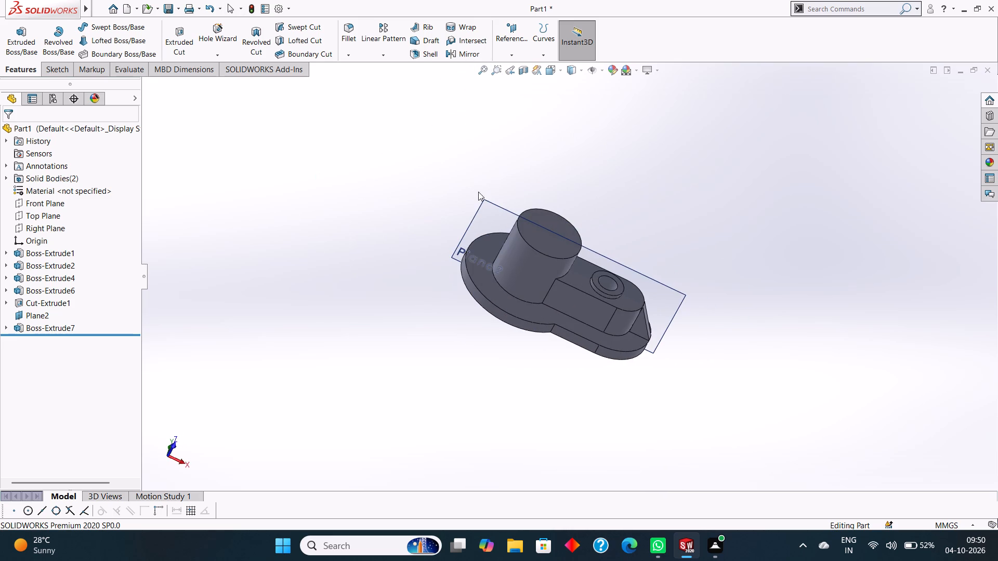
right_click(493, 206)
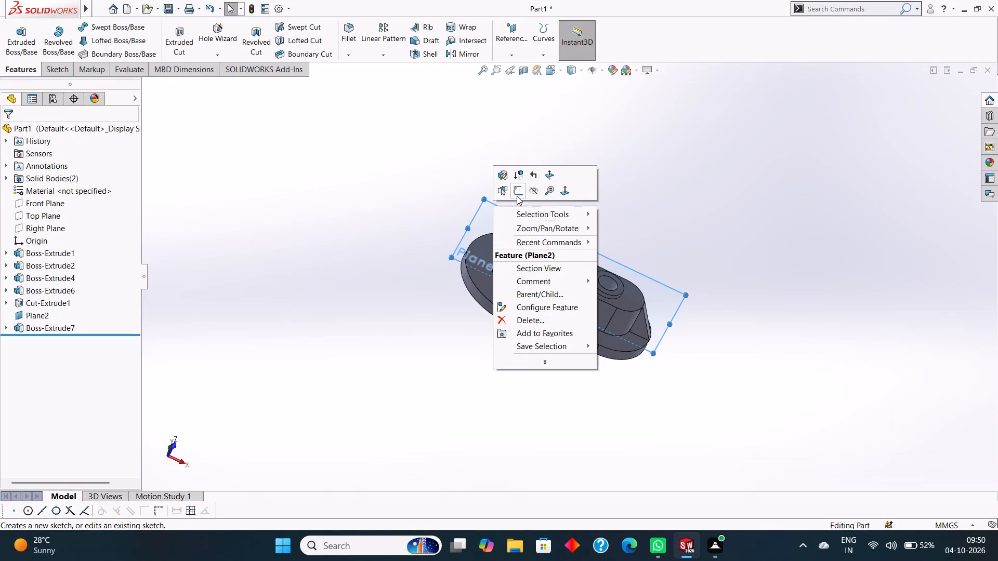
click(530, 190)
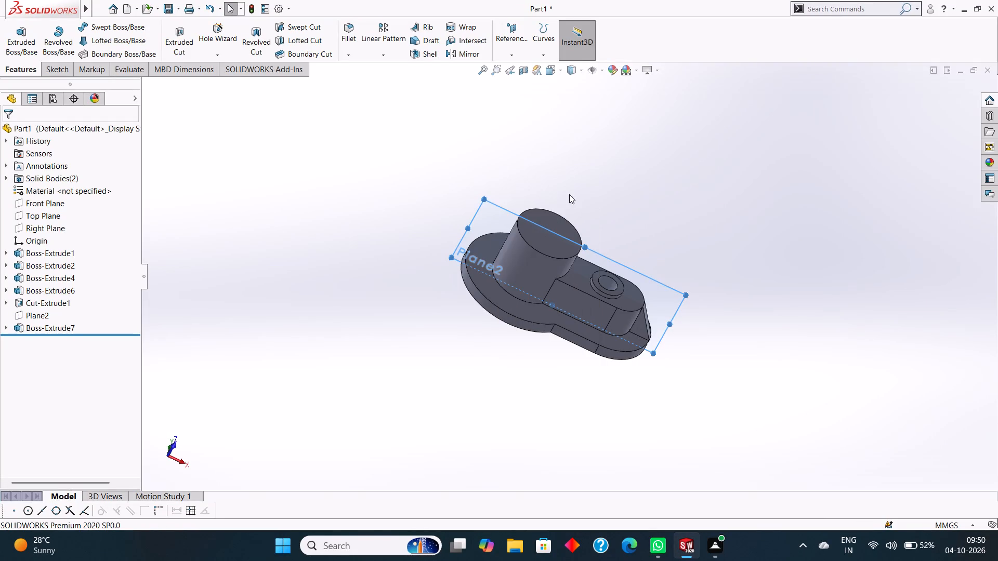
Start a new sketch on the top face of the base plate, around the bosses.
scroll(582, 196, up, 4)
middle_drag(616, 235, 606, 254)
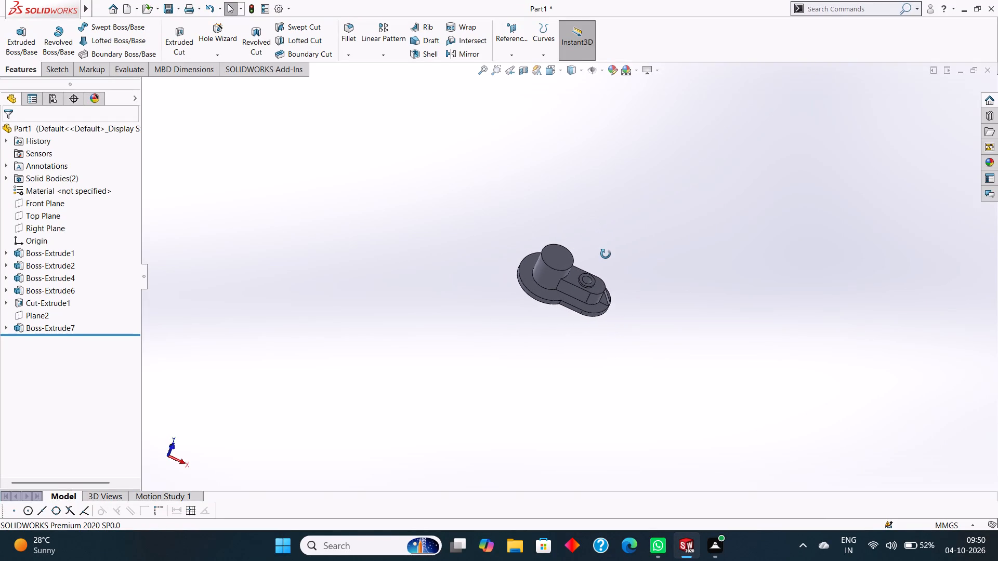
middle_drag(606, 254, 595, 245)
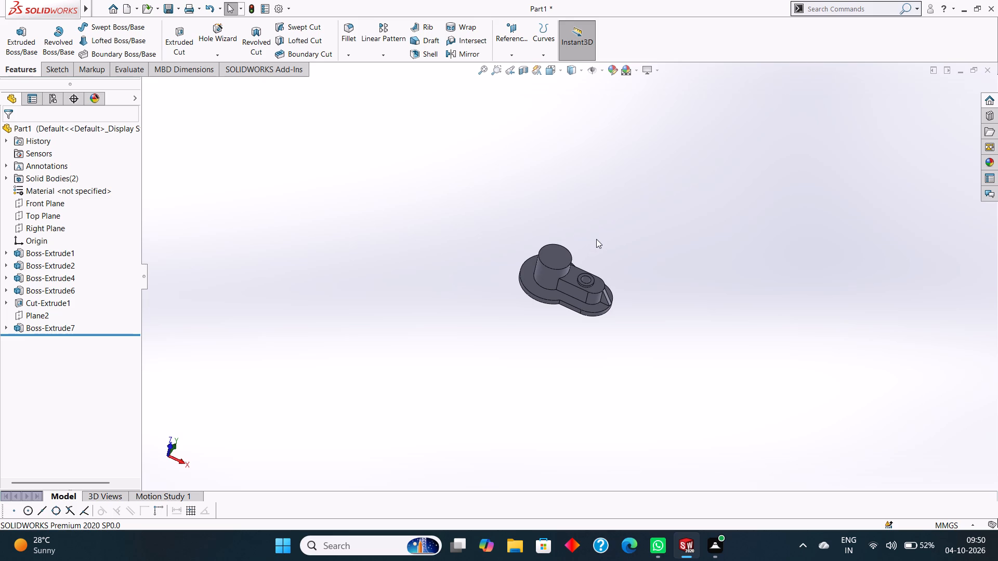
middle_drag(596, 218, 627, 284)
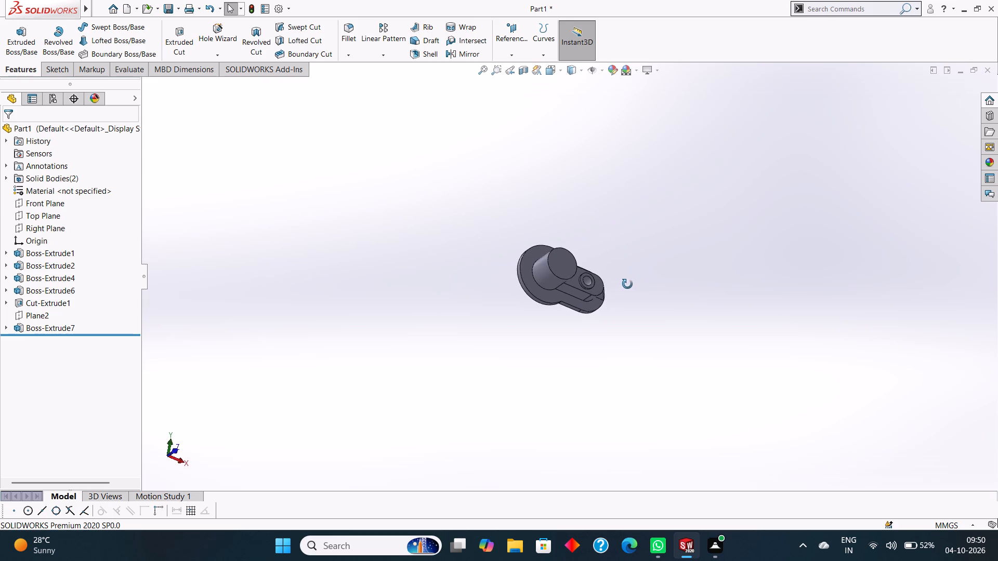
middle_drag(627, 284, 630, 288)
scroll(573, 243, up, 2)
scroll(556, 247, down, 4)
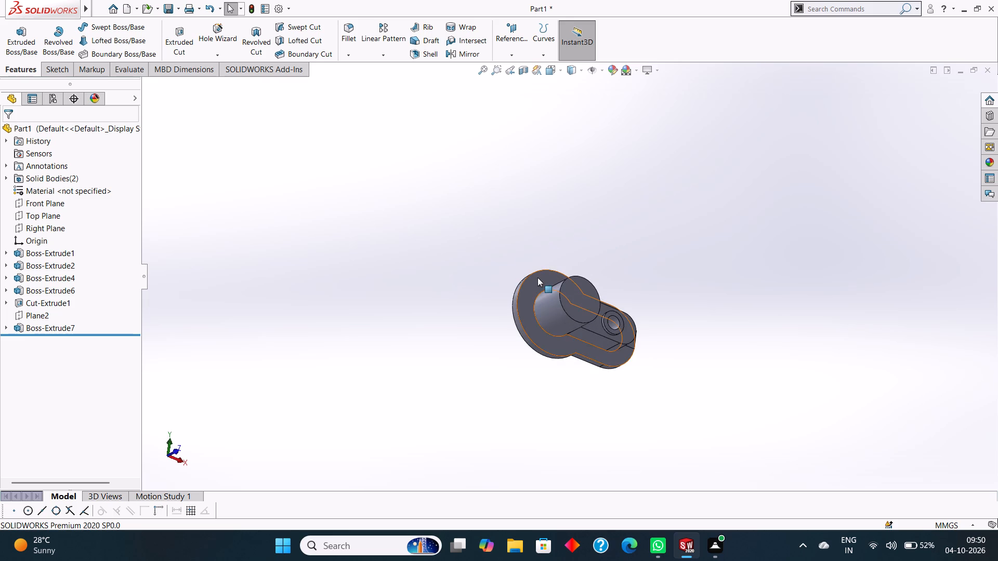
click(537, 277)
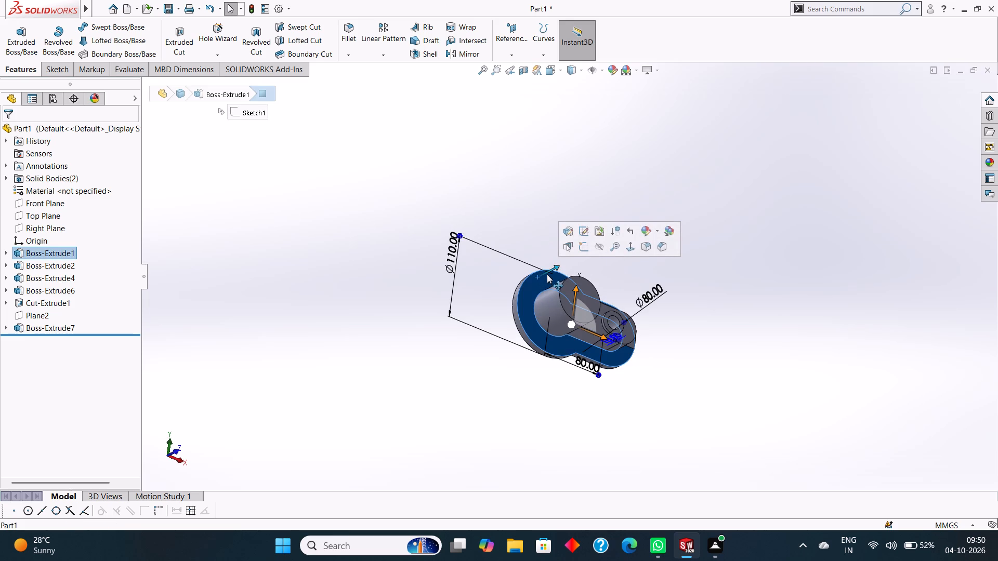
key(ctrl+8)
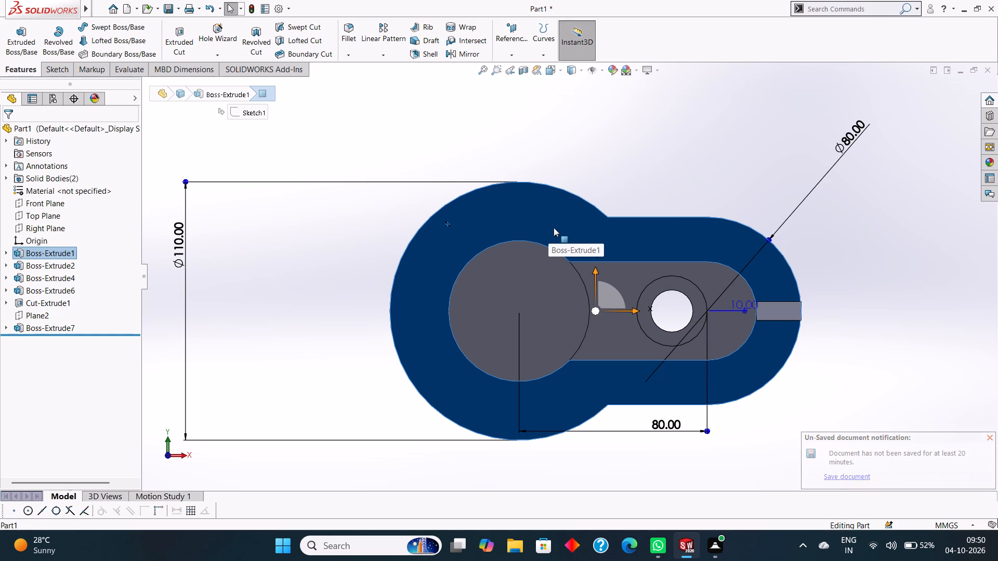
key(Escape)
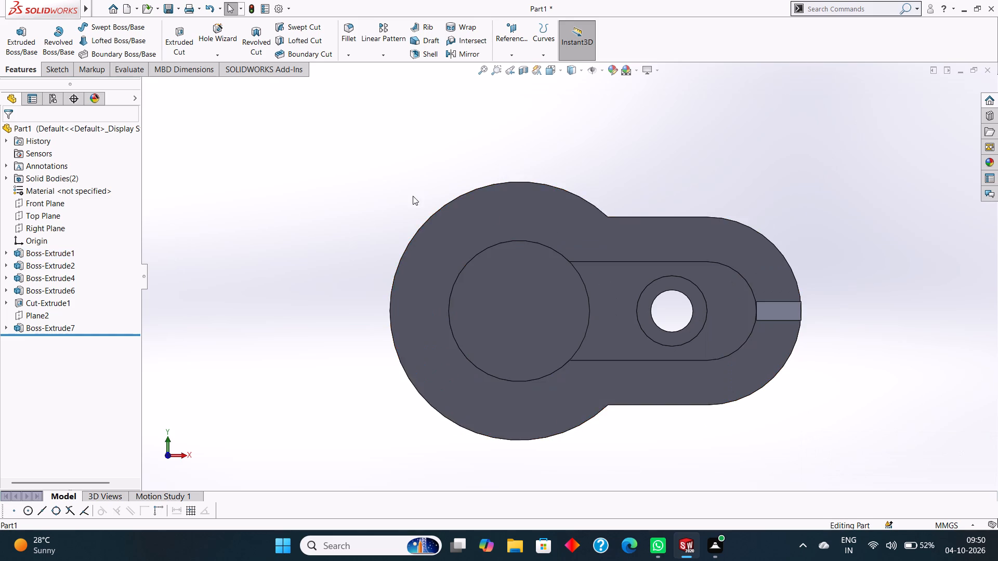
right_click(494, 215)
click(519, 202)
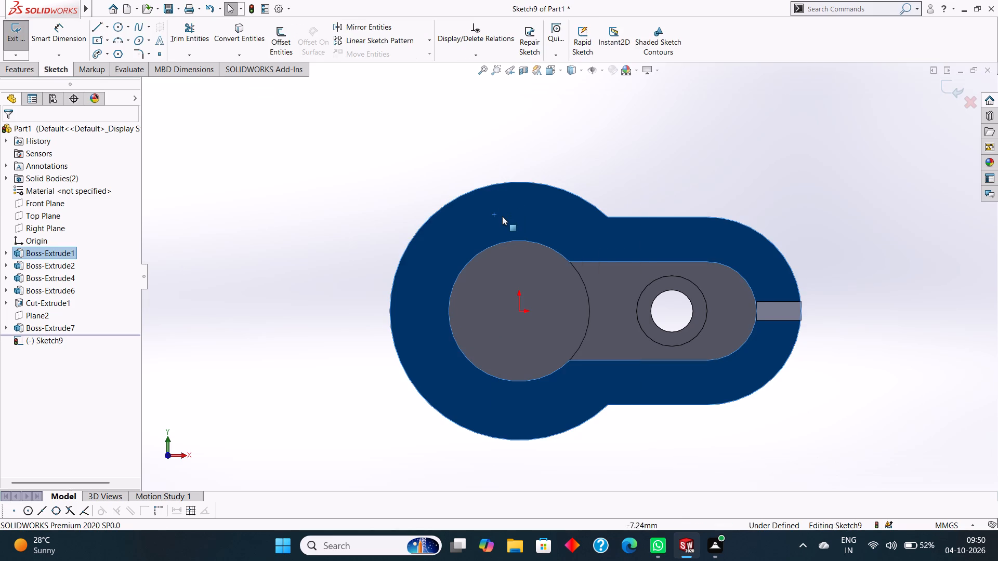
key(Escape)
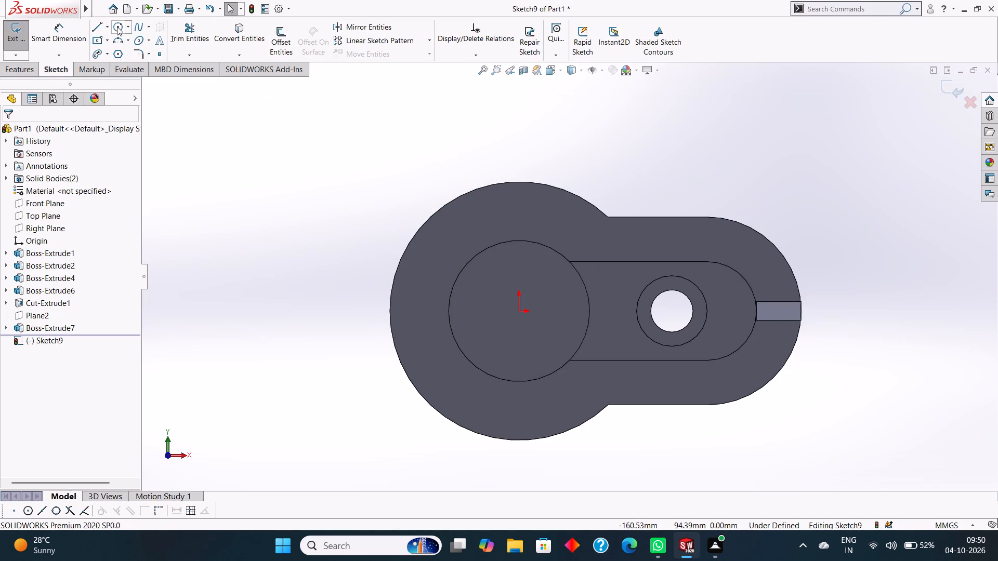
Sketch a circle centred on the origin around the round boss and set its diameter to 85 mm.
click(117, 26)
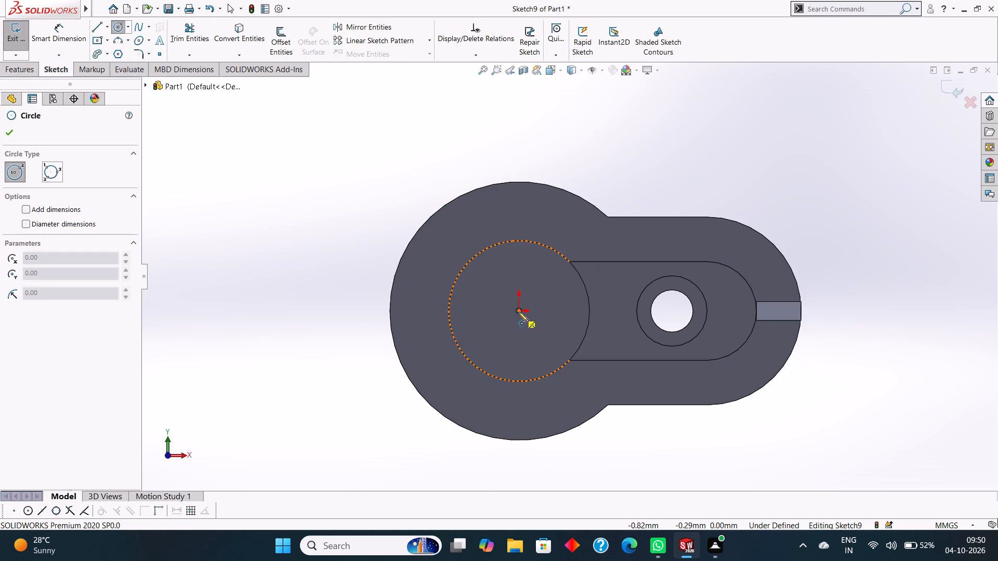
drag(520, 312, 590, 383)
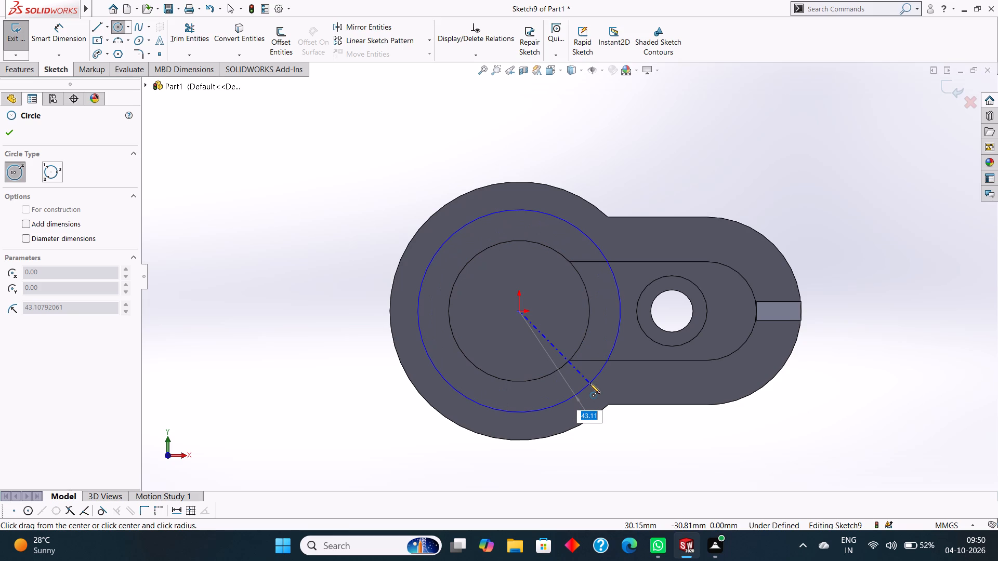
drag(590, 383, 590, 380)
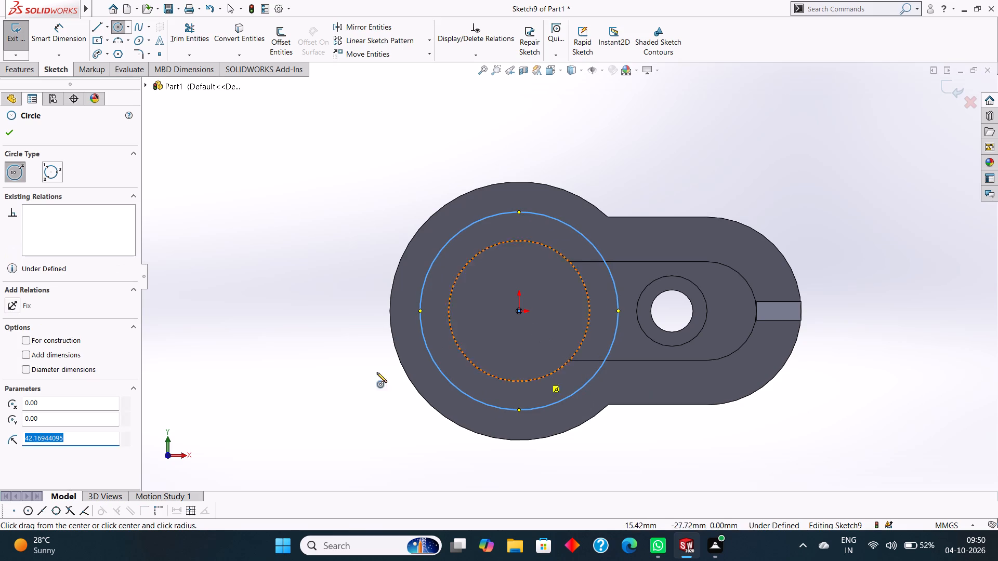
click(14, 129)
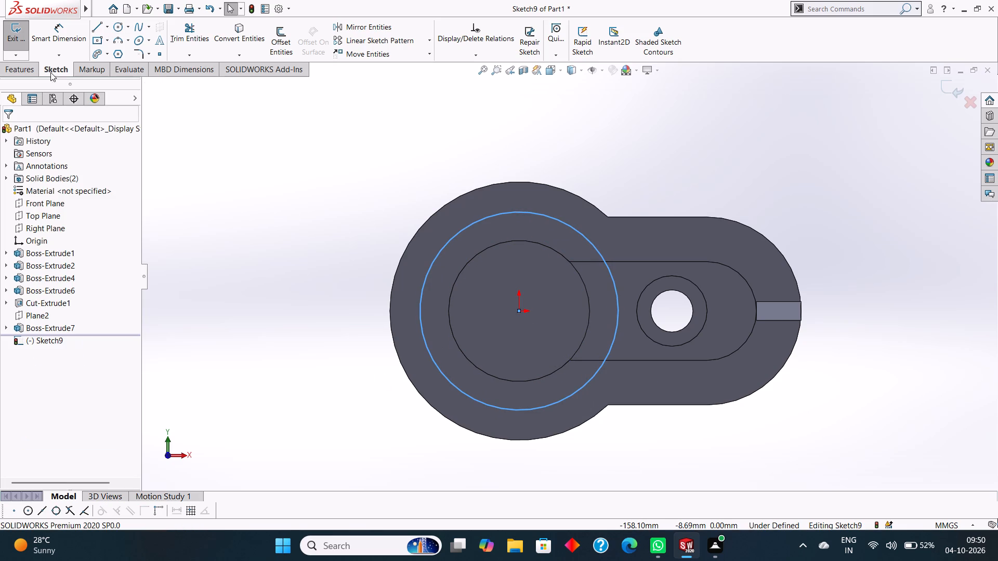
click(58, 35)
click(472, 223)
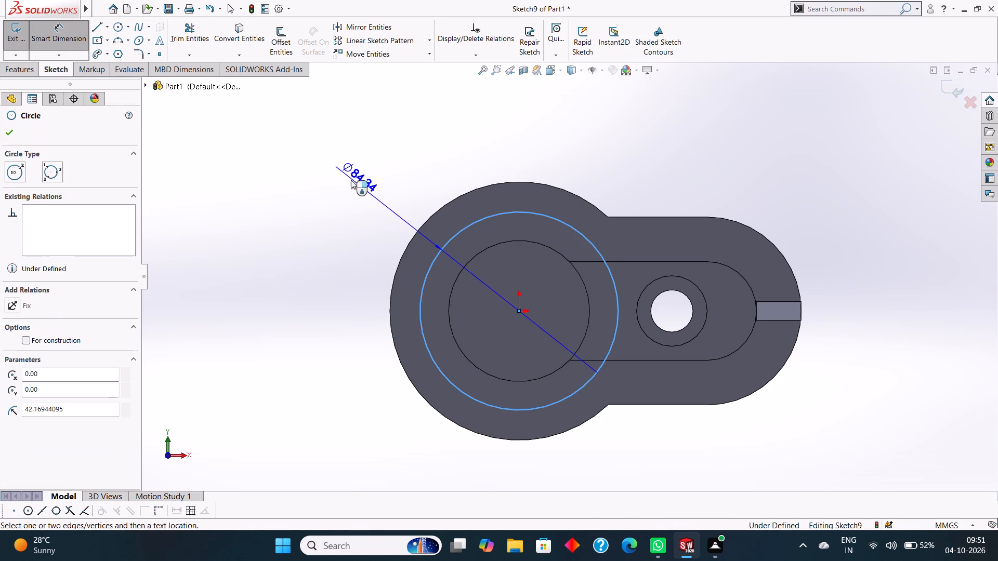
click(350, 180)
text(85)
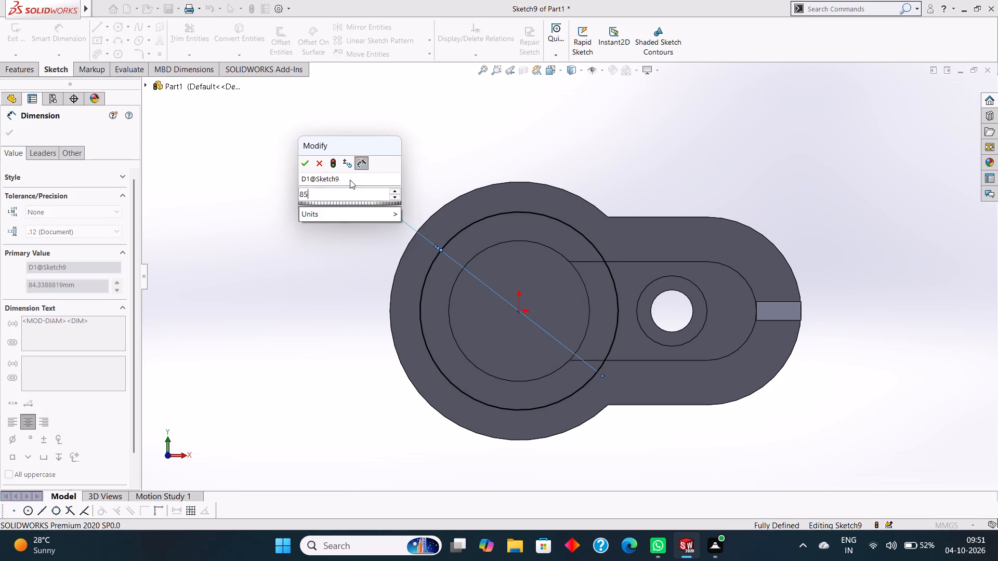
key(Return)
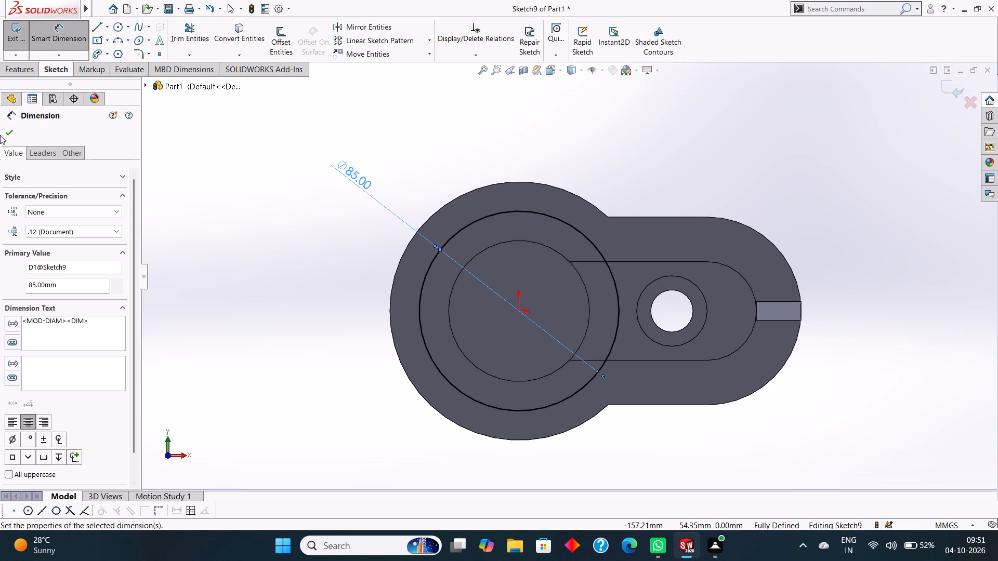
click(5, 133)
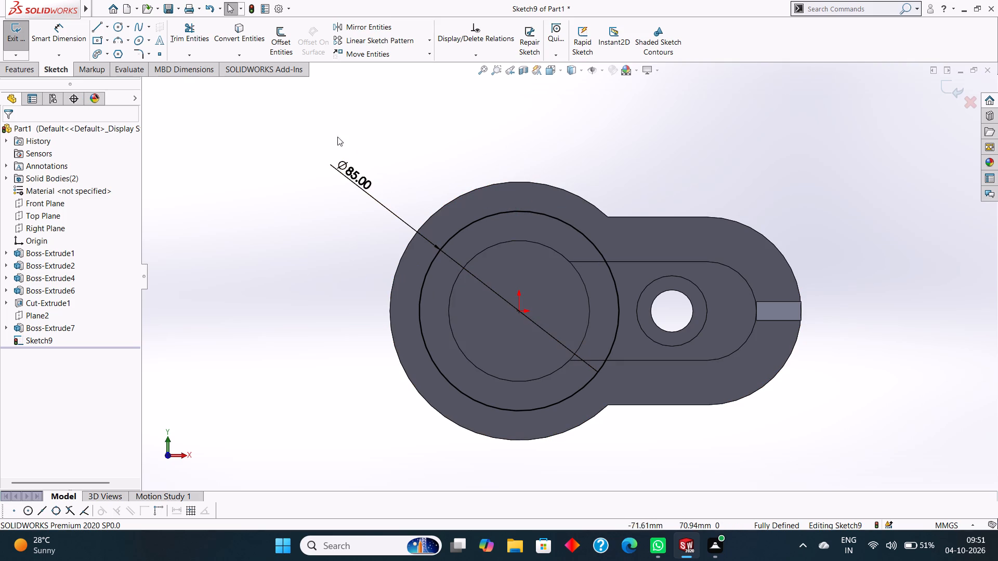
Draw two centerlines from the origin to the 85 mm circle, one horizontal toward the rib and one sloping upward at about 42°.
click(106, 27)
click(118, 55)
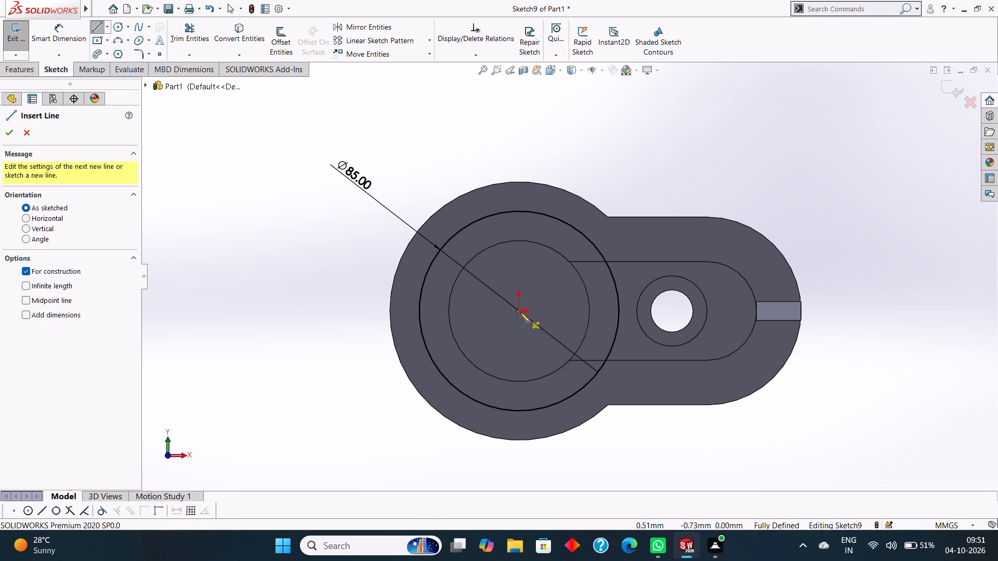
click(519, 312)
click(618, 311)
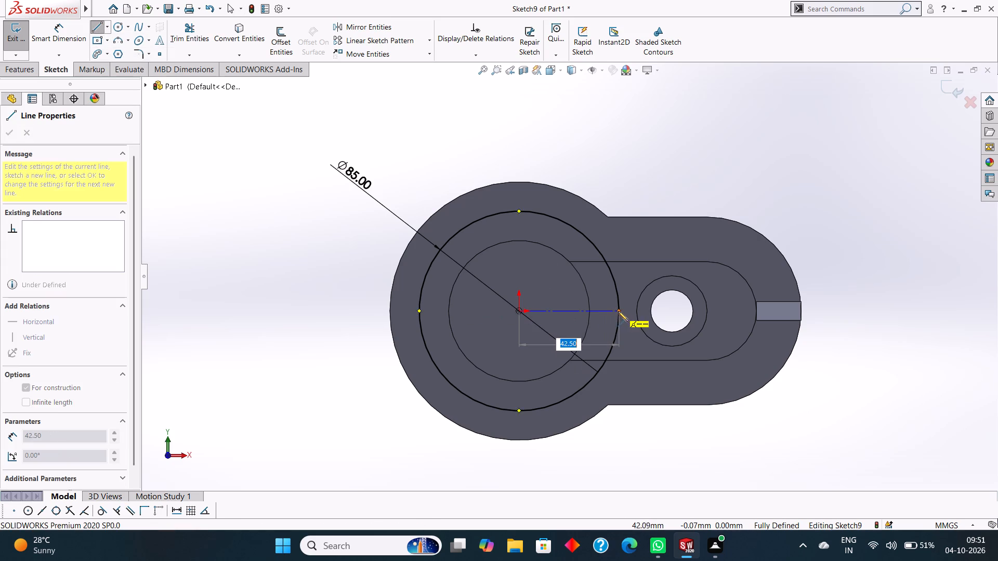
key(Escape)
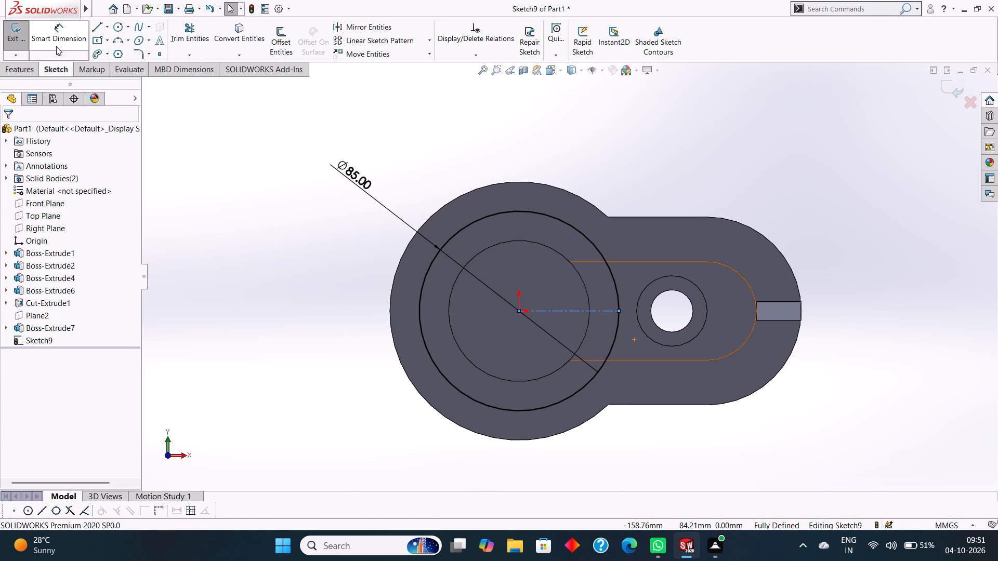
click(108, 25)
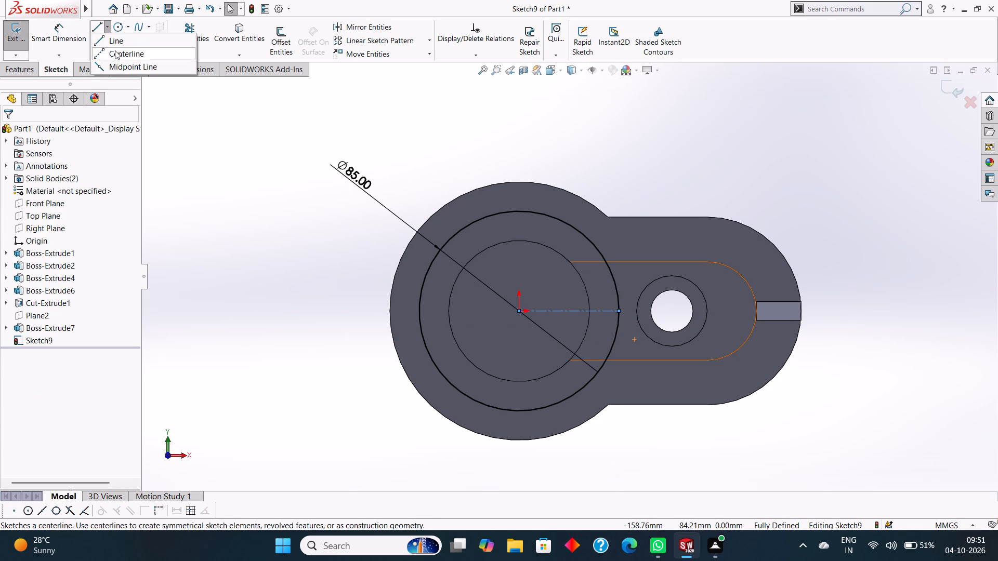
click(115, 54)
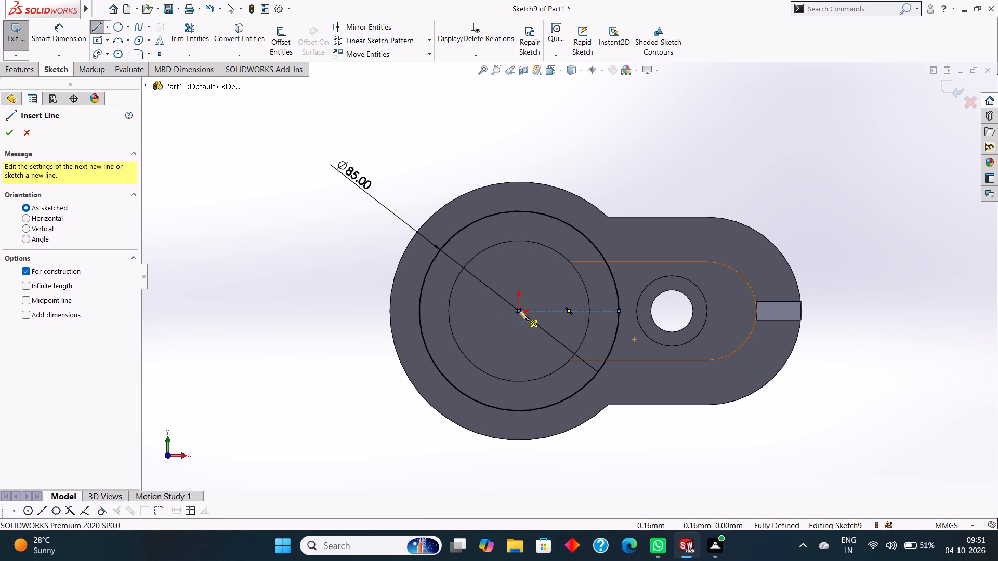
click(519, 311)
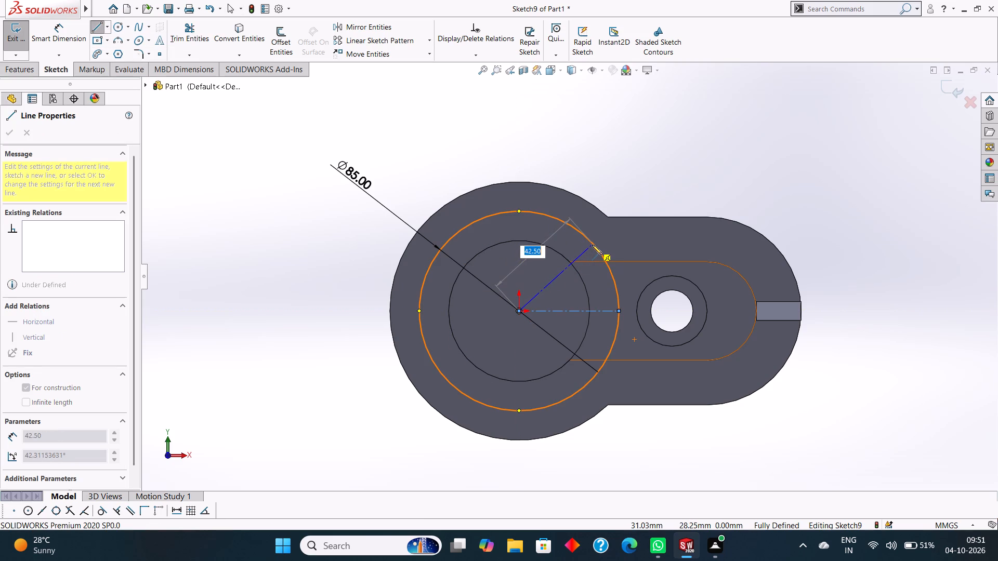
click(592, 245)
key(Escape)
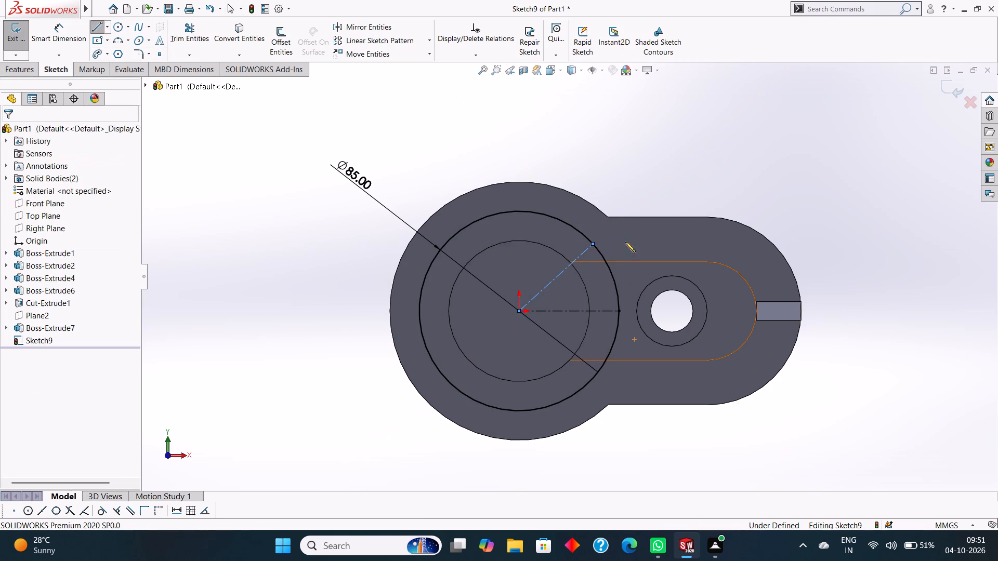
Dimension the angle between the horizontal and sloping centerlines and set it to 45°.
click(61, 33)
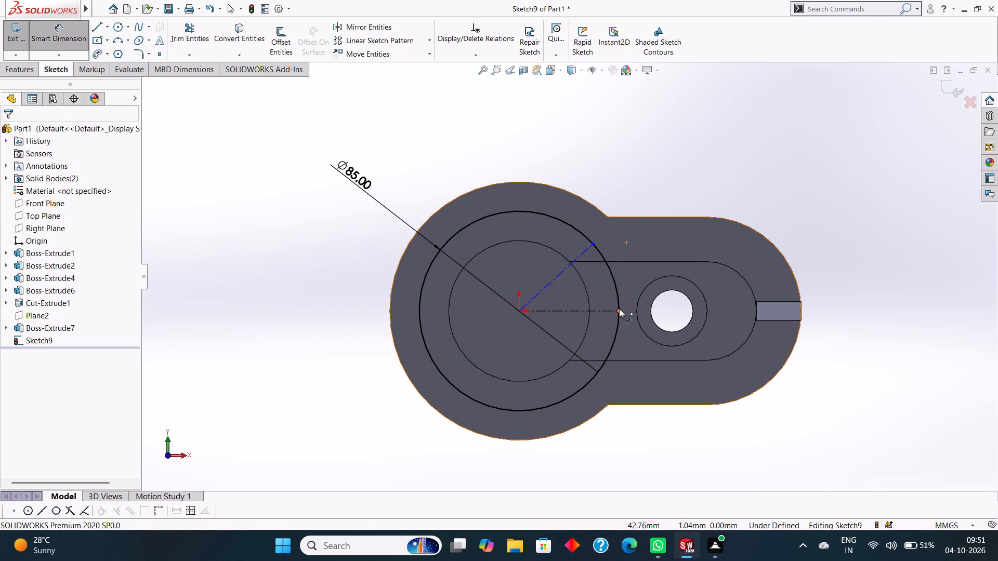
click(608, 310)
click(585, 248)
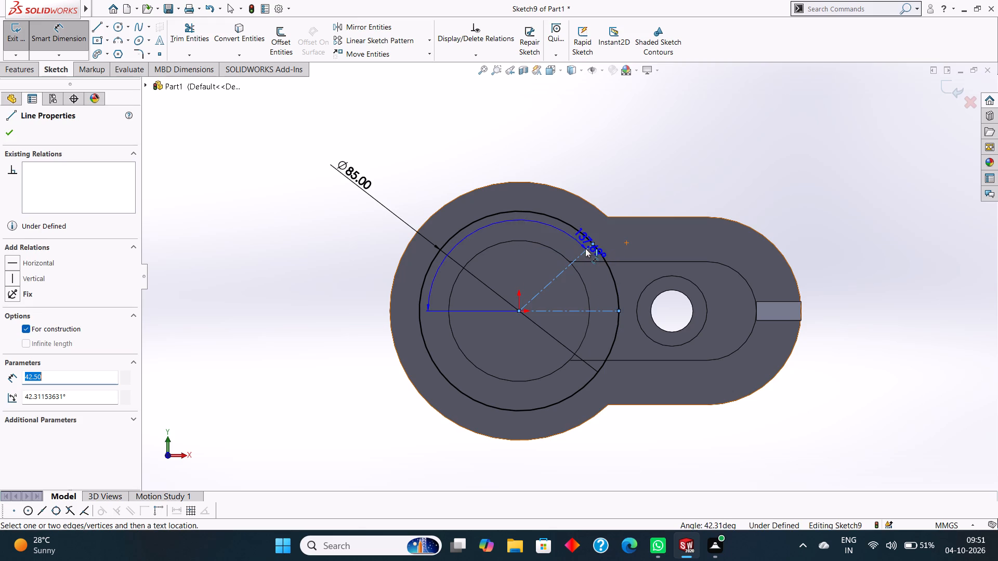
click(599, 277)
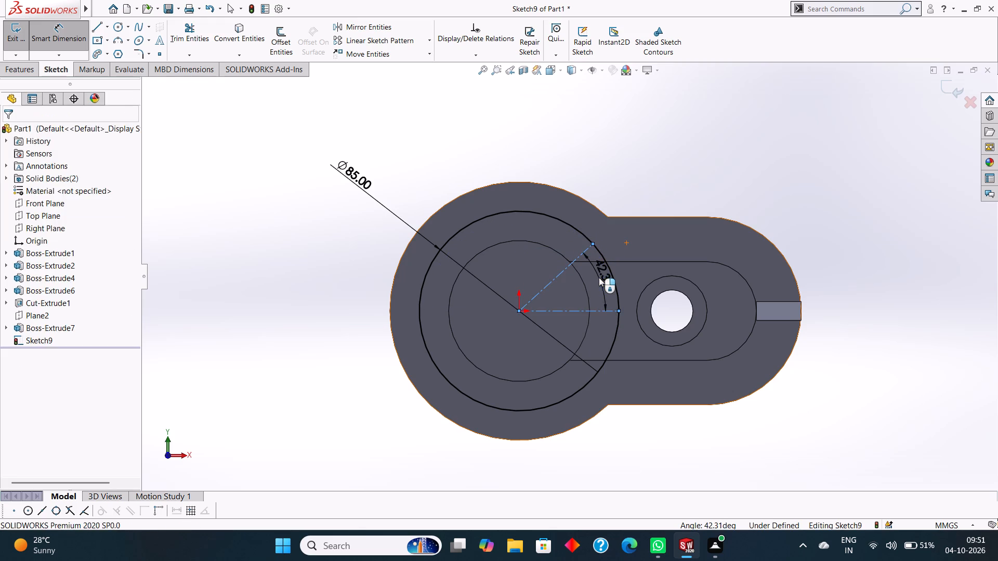
text(45)
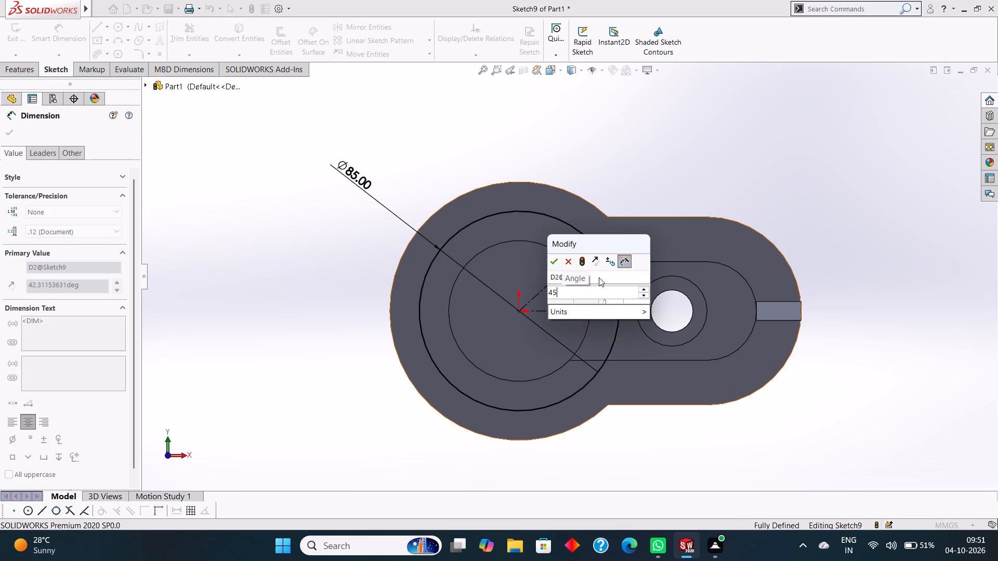
key(Return)
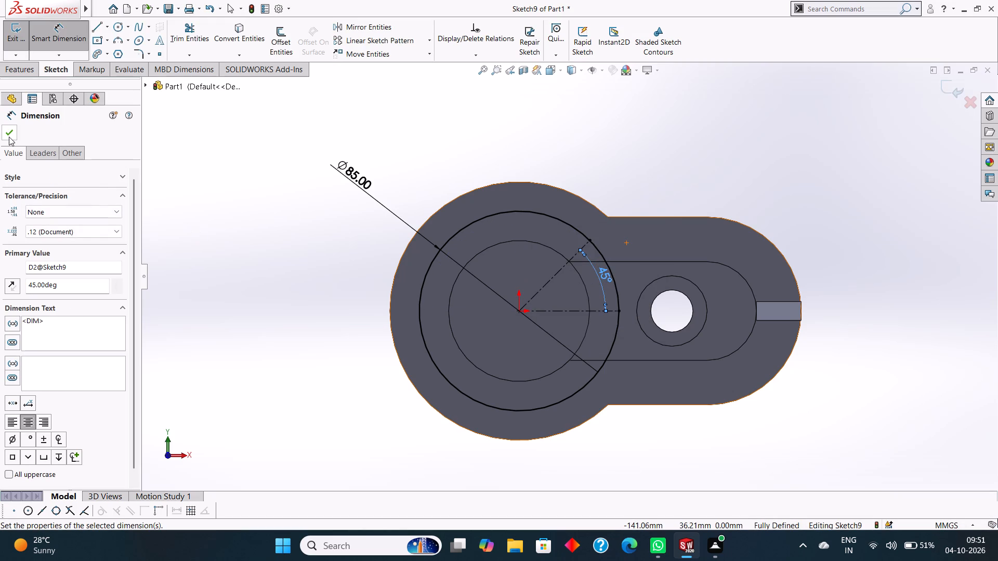
click(9, 136)
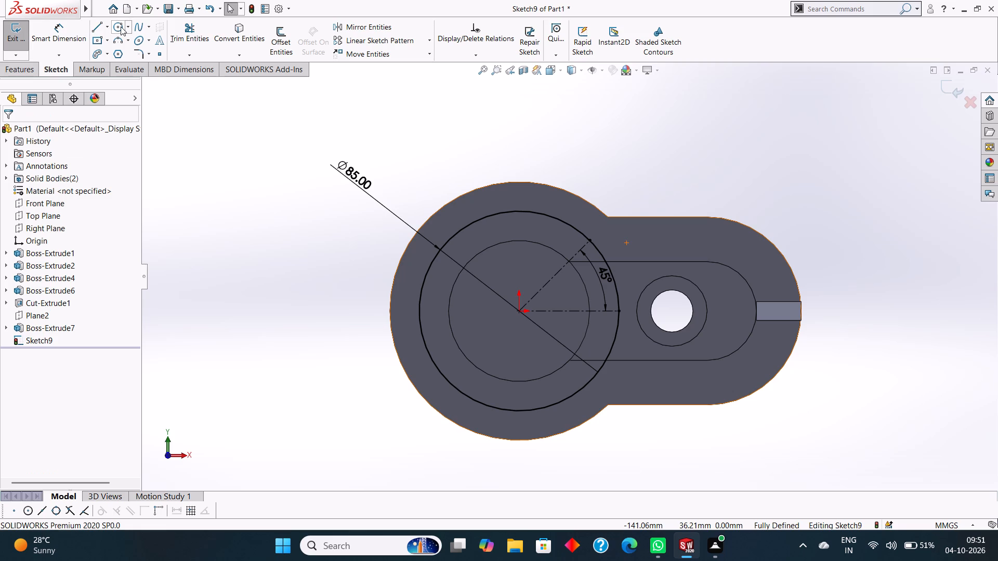
Sketch a circle centred where the sloping centerline meets the 85 mm circle and set its diameter to 10.50 mm.
click(121, 26)
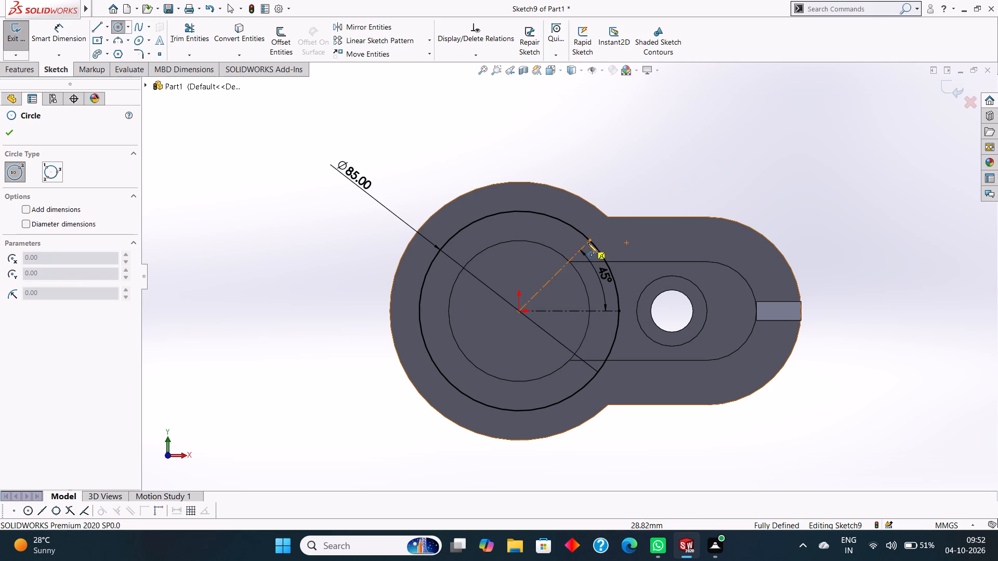
drag(588, 239, 606, 252)
click(15, 135)
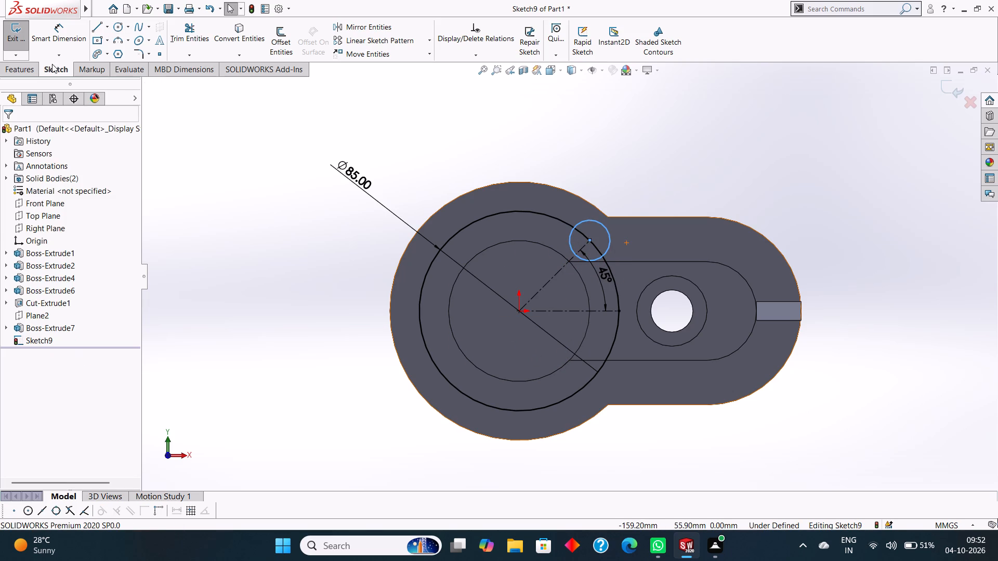
click(58, 33)
click(582, 222)
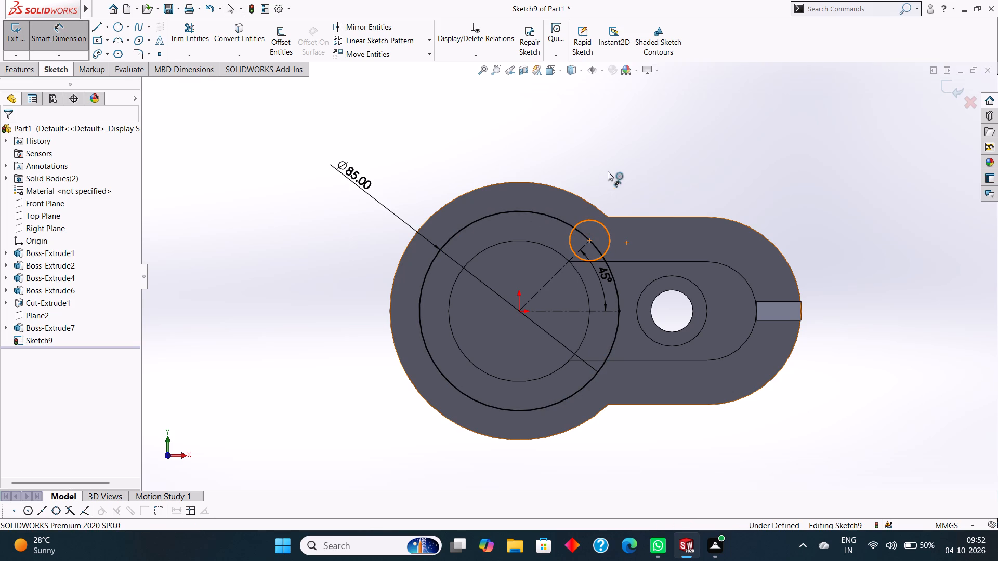
click(626, 148)
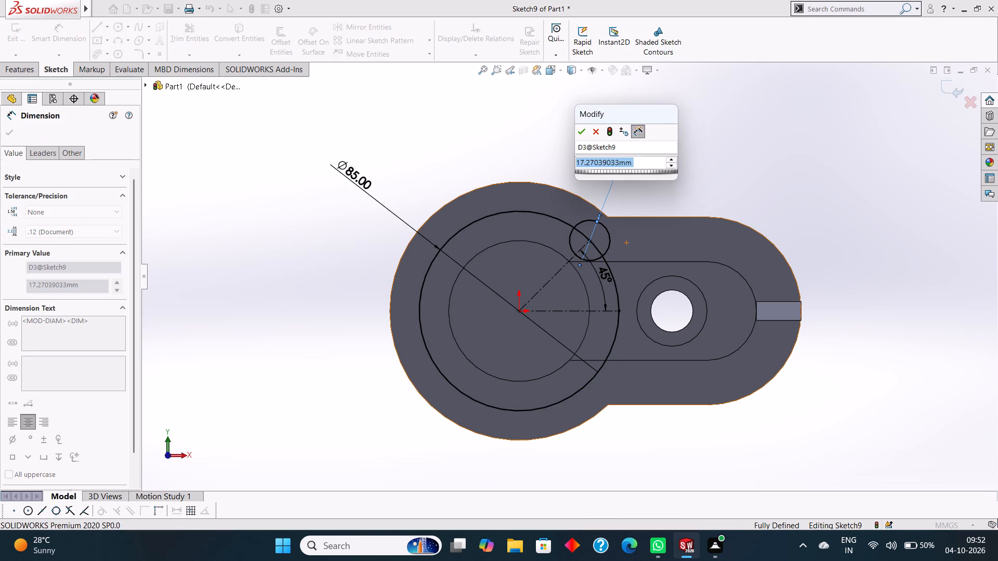
text(10.50)
key(Return)
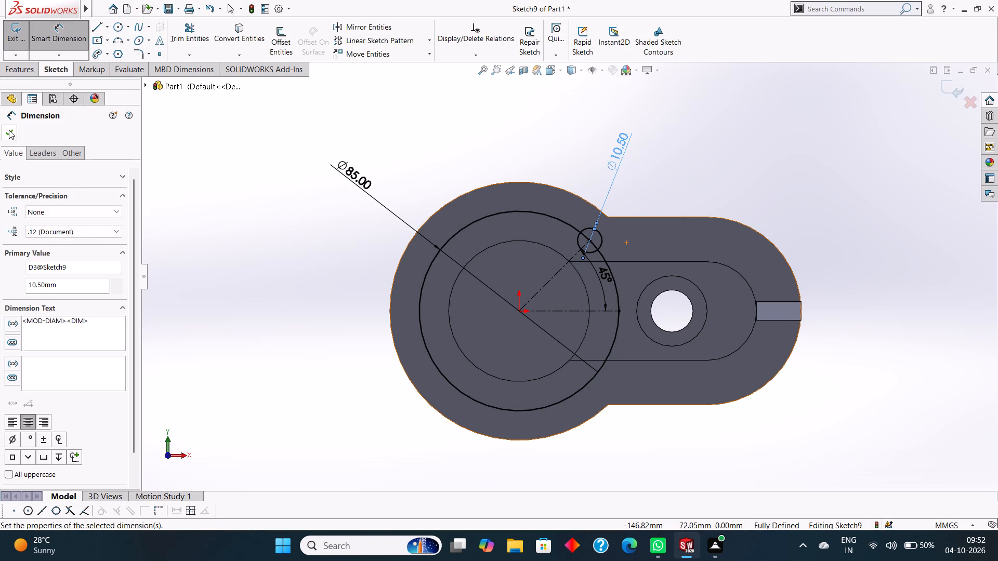
click(9, 131)
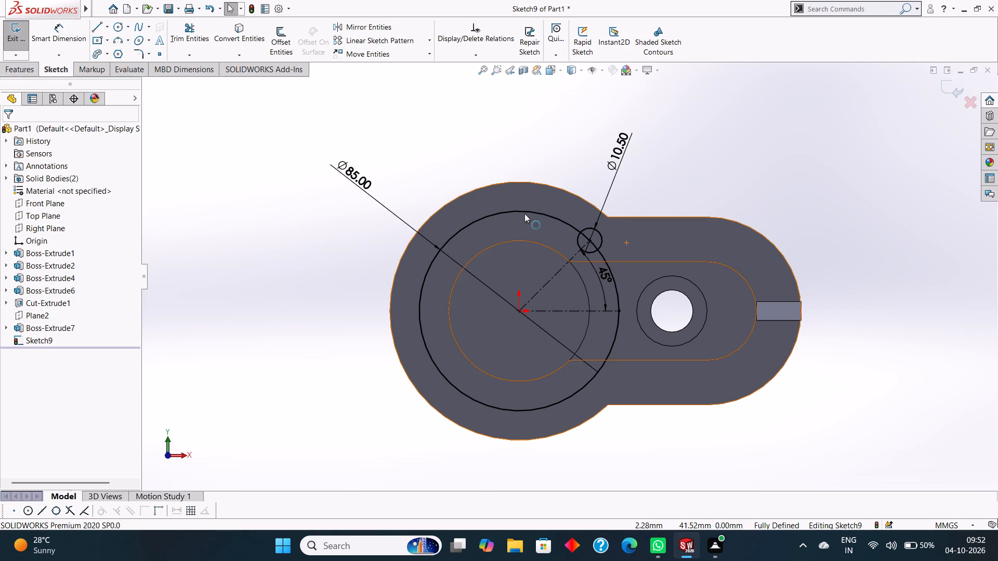
Convert the 85 mm circle to construction geometry.
right_click(524, 213)
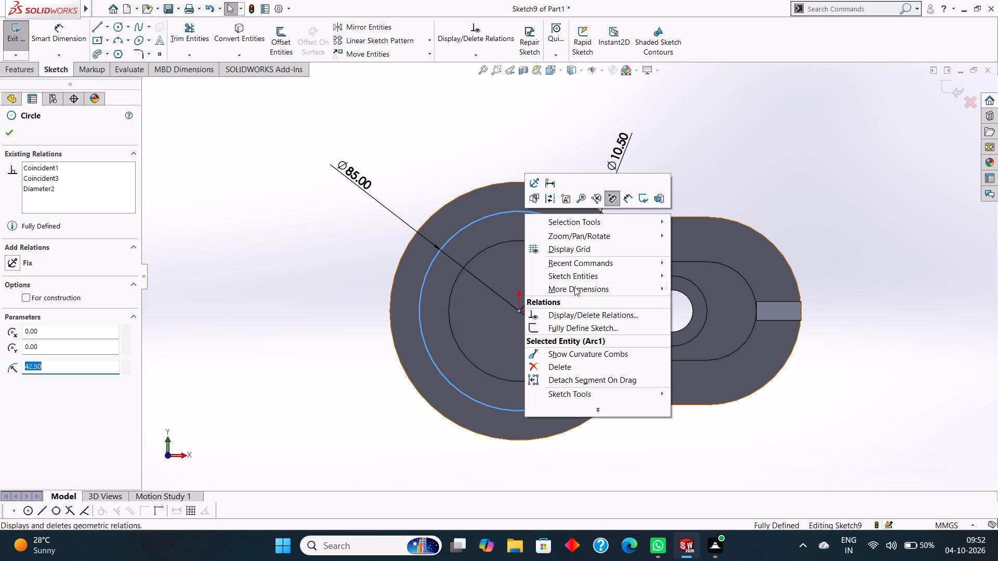
click(552, 201)
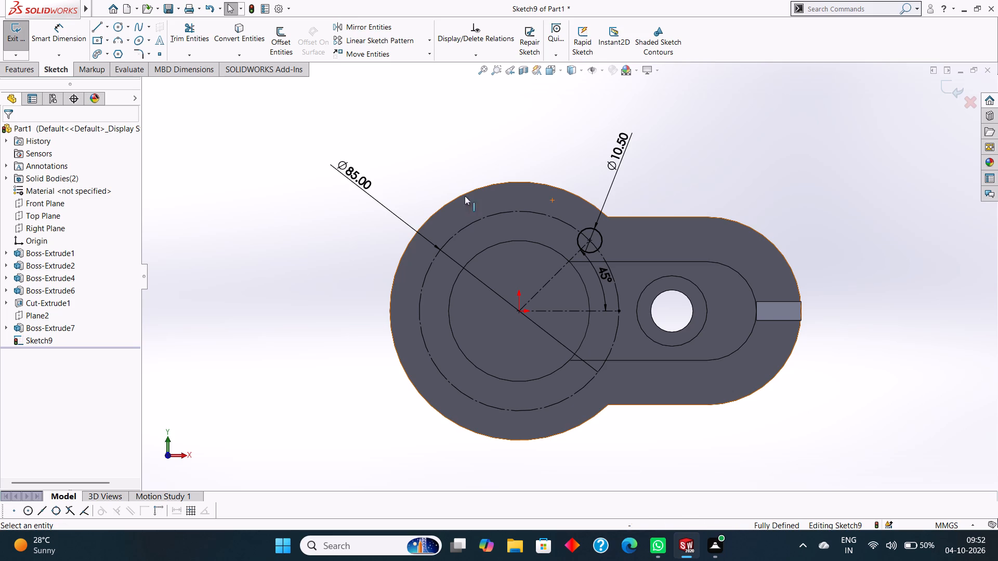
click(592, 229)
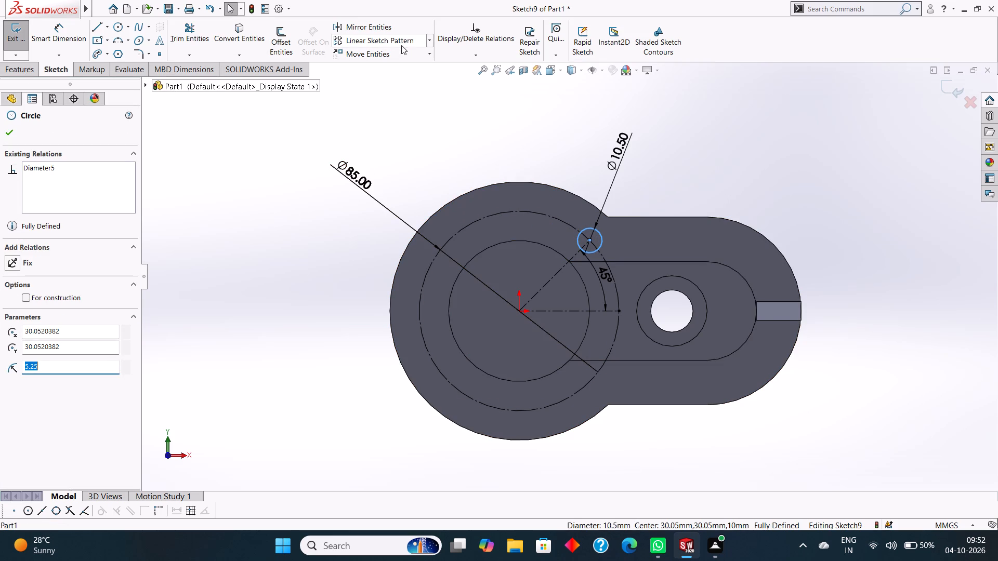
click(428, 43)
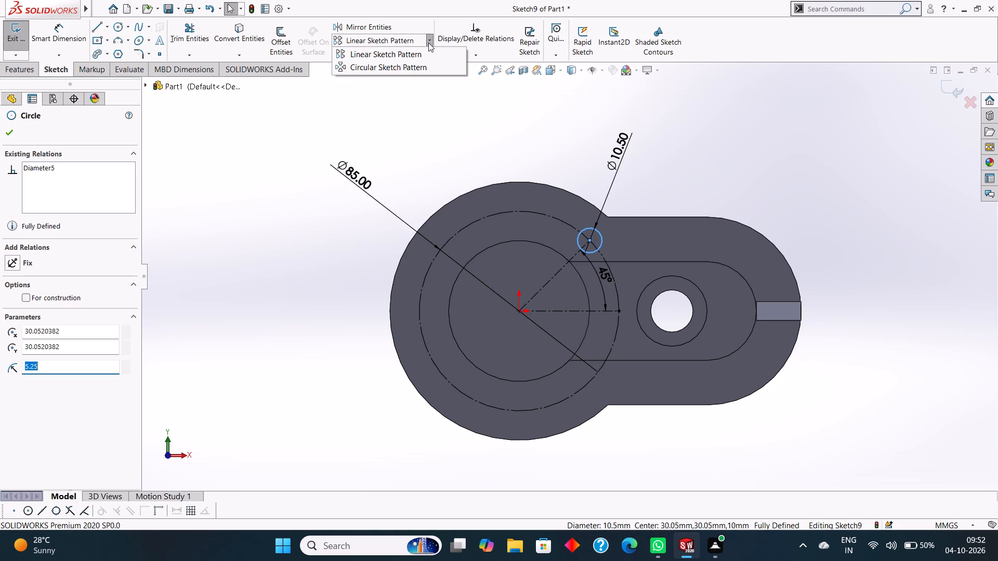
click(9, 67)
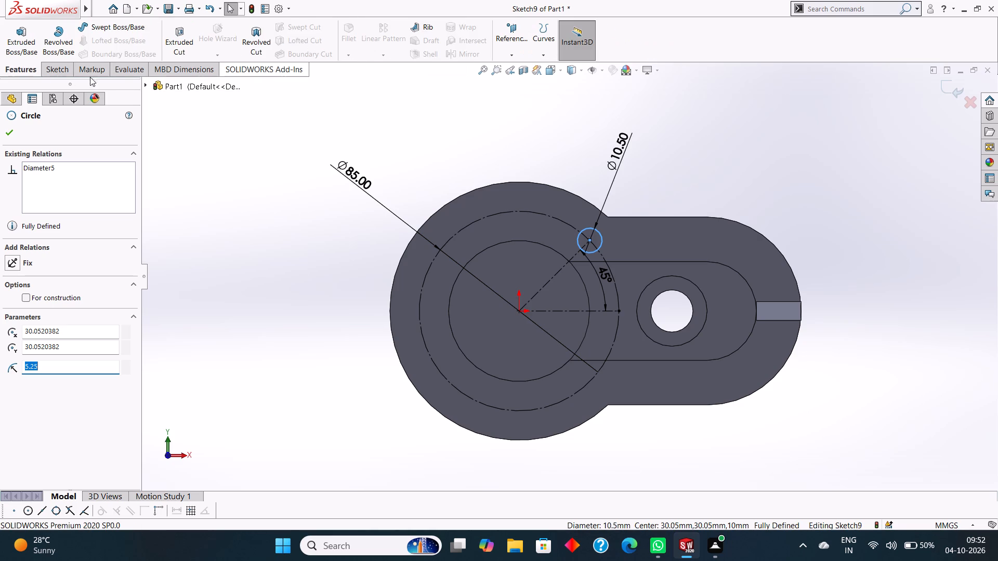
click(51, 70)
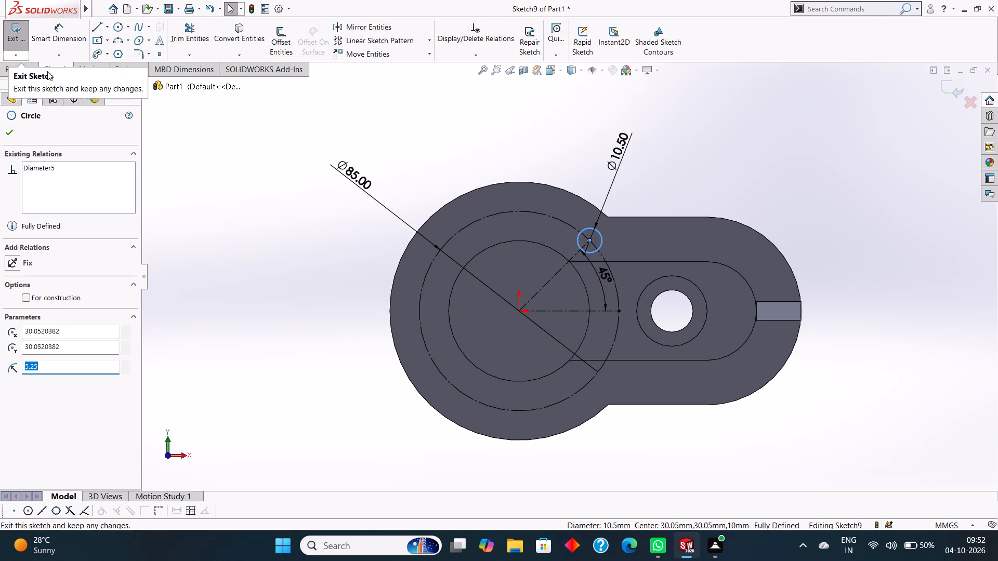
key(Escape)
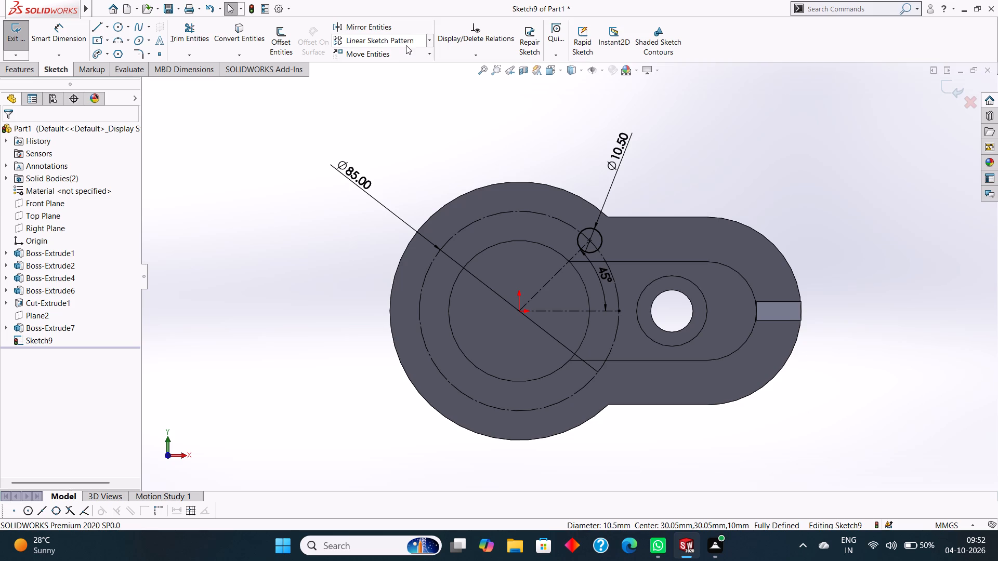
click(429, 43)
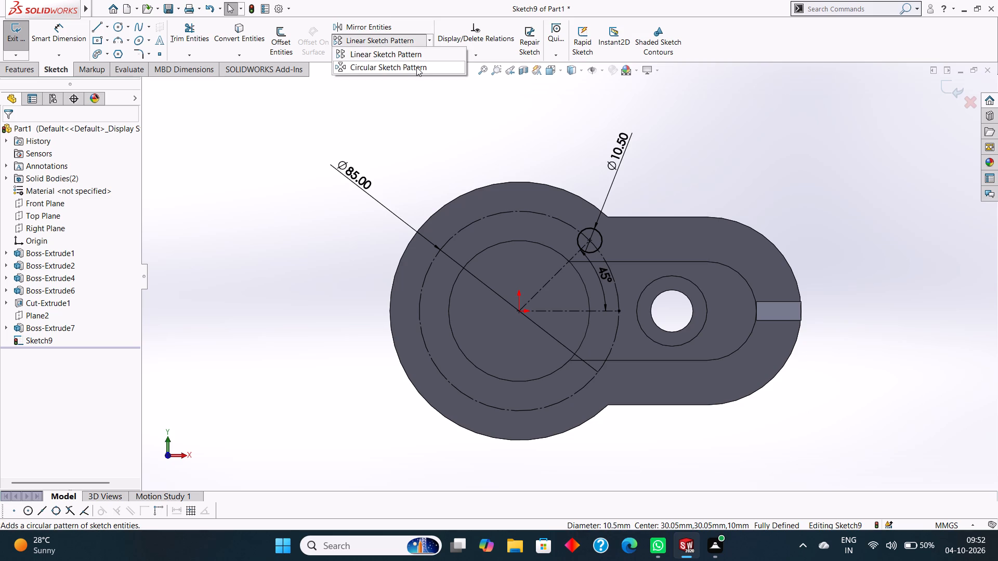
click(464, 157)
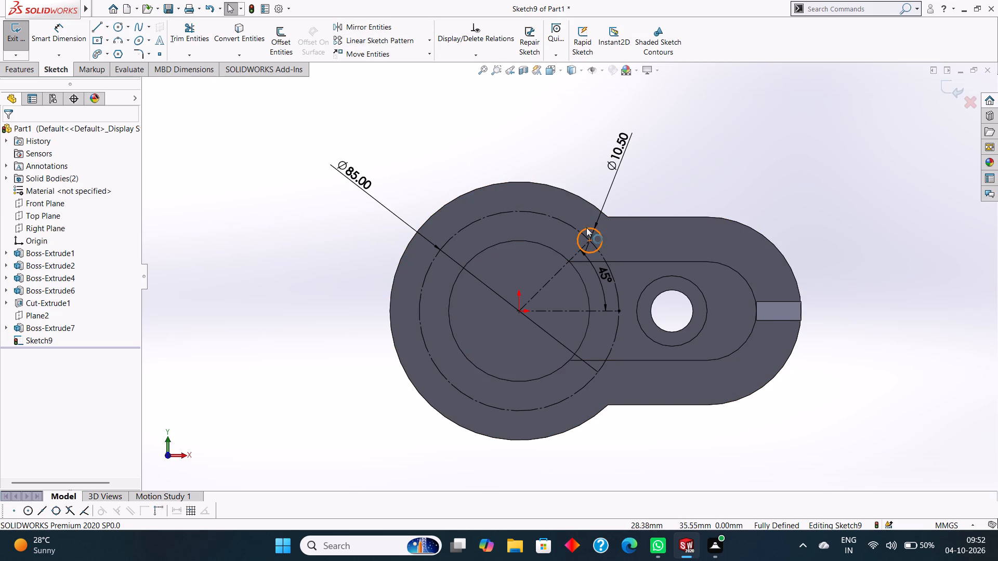
Create a circular sketch pattern of the 10.50 mm circle about the origin with 4 equally spaced instances over 360°.
click(587, 229)
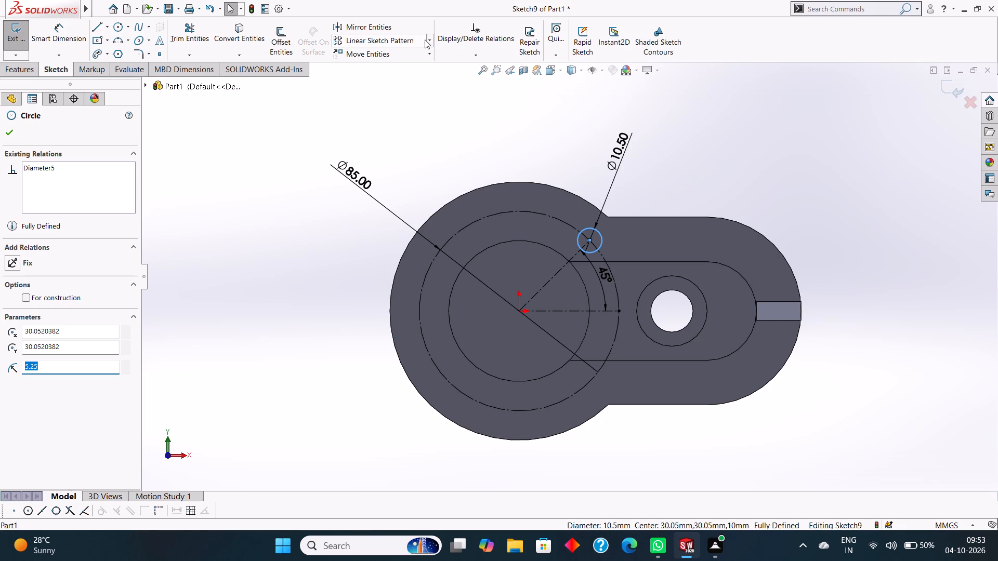
click(430, 41)
click(409, 65)
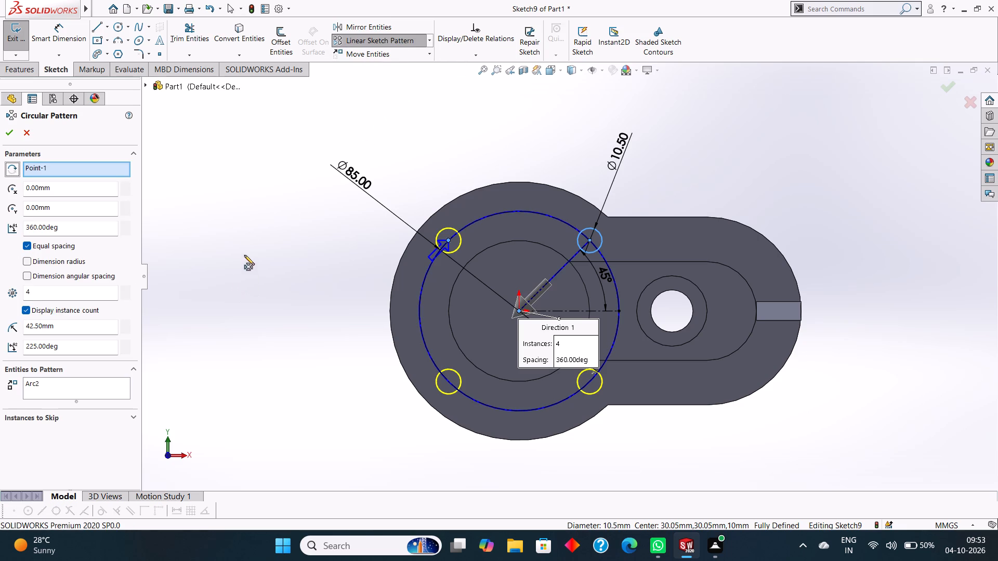
click(8, 131)
click(431, 131)
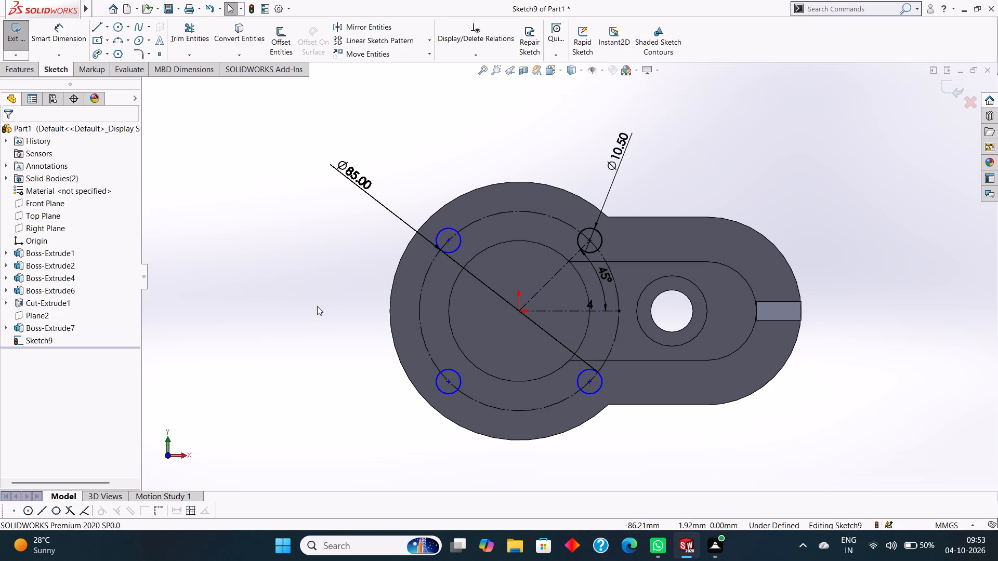
Cut the four patterned 10.50 mm circles through the base plate with an Extruded Cut set to Through All.
middle_drag(318, 306, 339, 228)
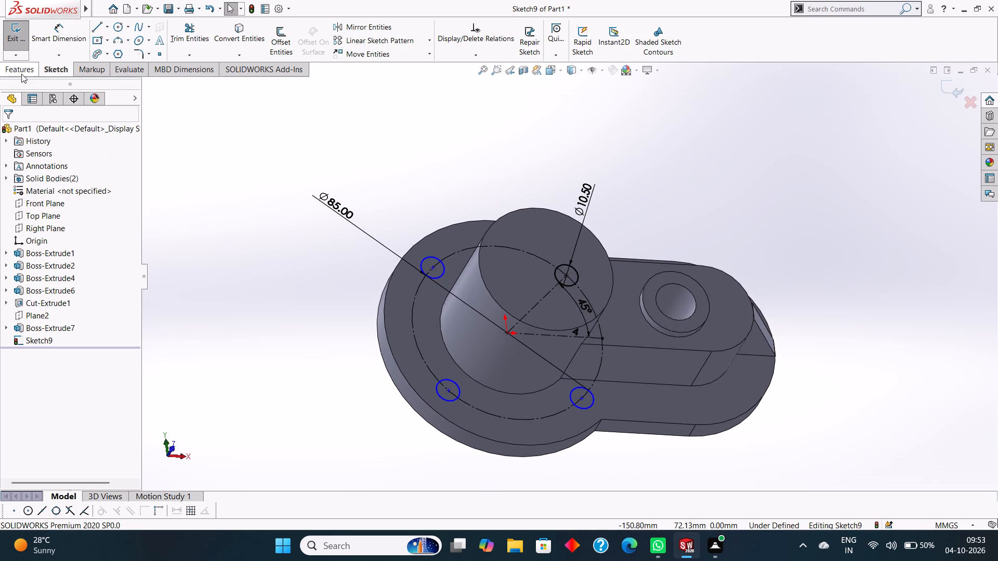
click(21, 70)
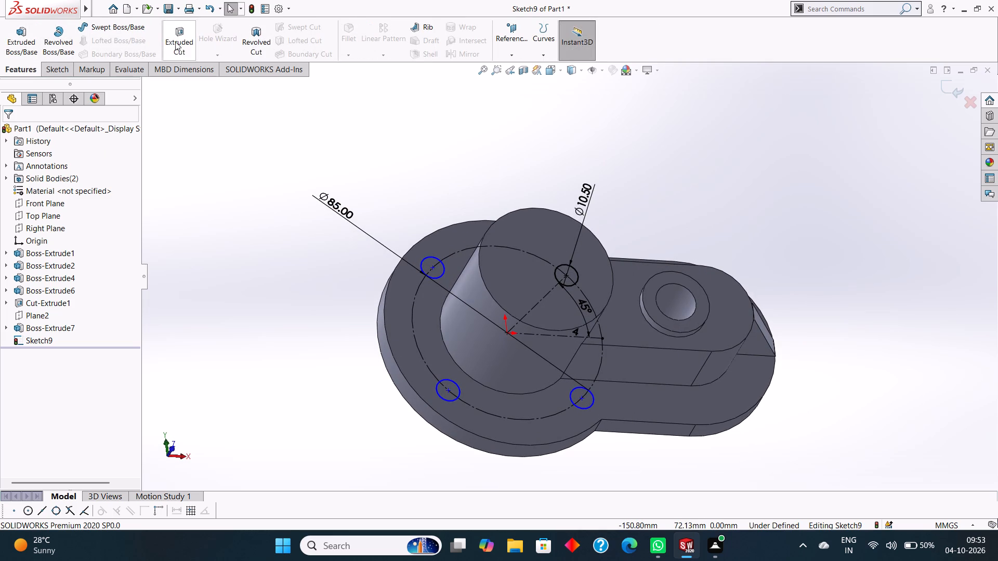
click(55, 76)
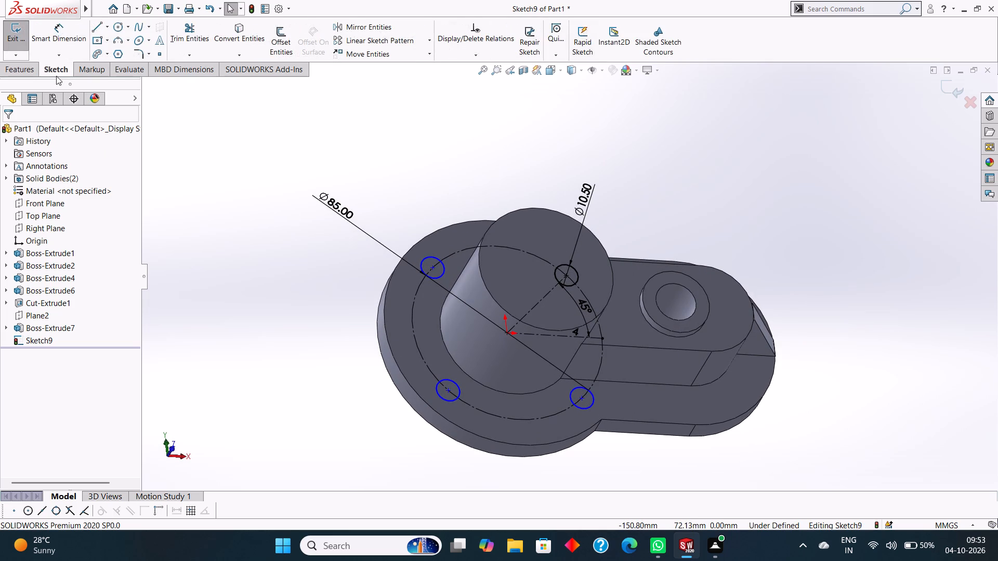
click(20, 69)
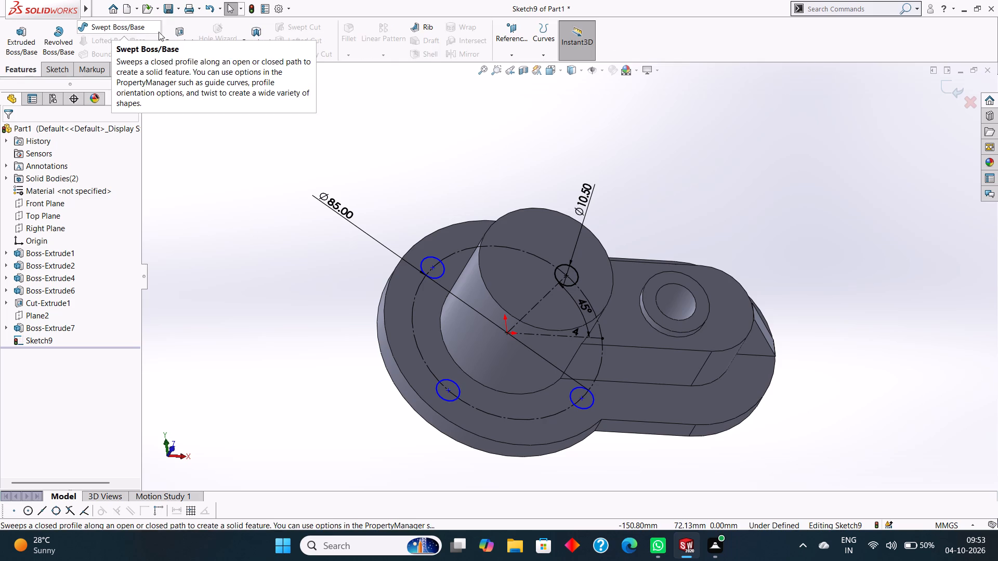
click(172, 32)
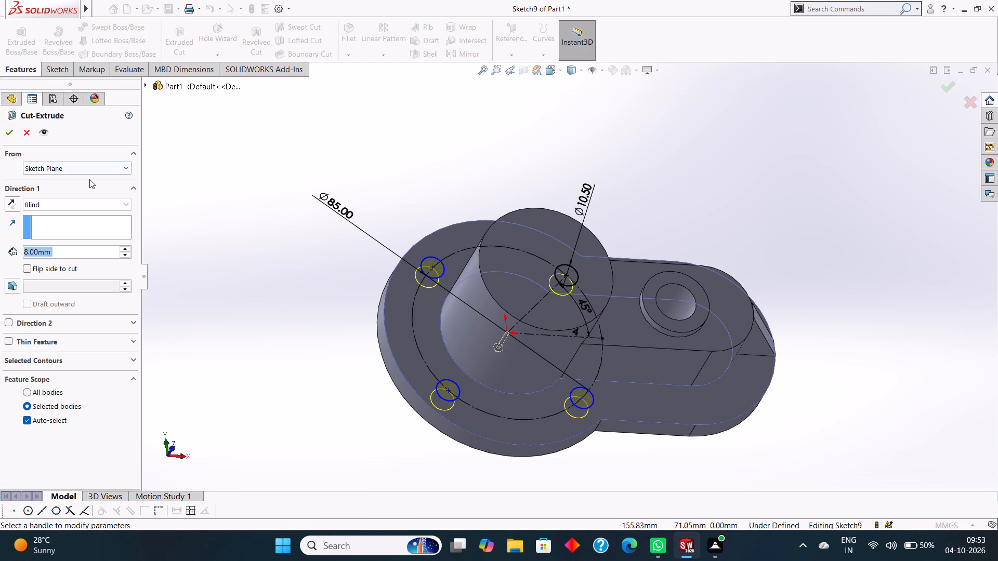
click(67, 206)
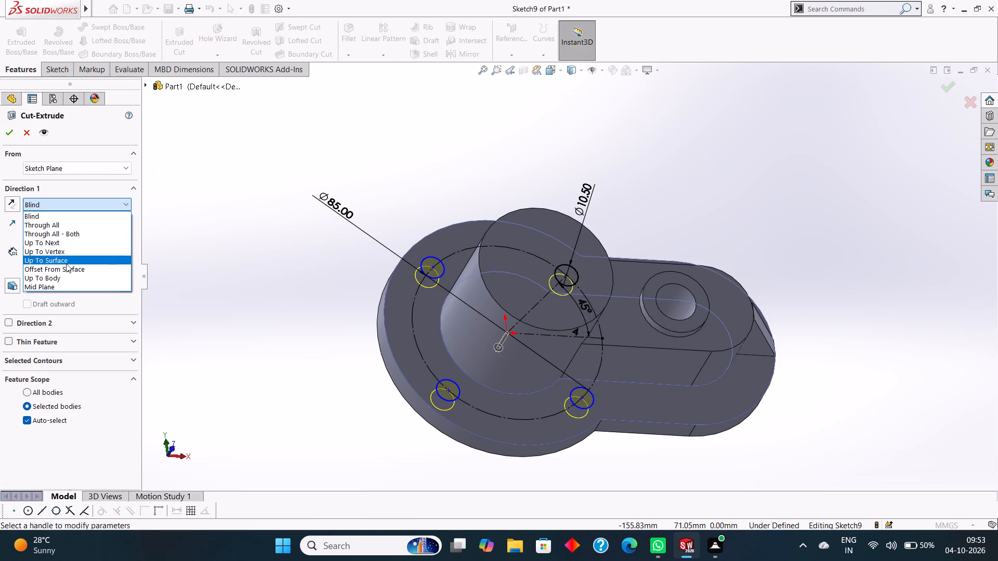
click(63, 225)
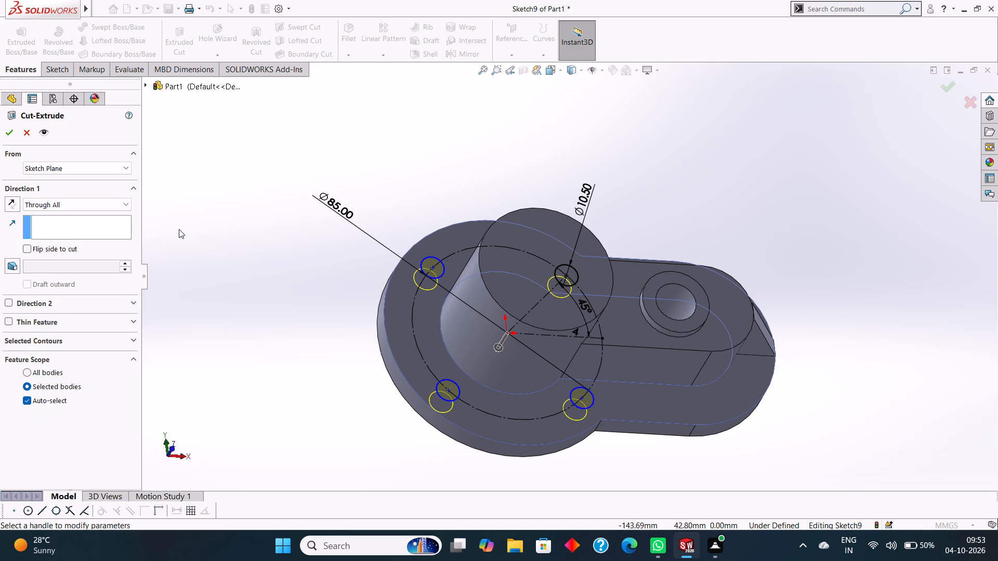
middle_drag(198, 235, 213, 156)
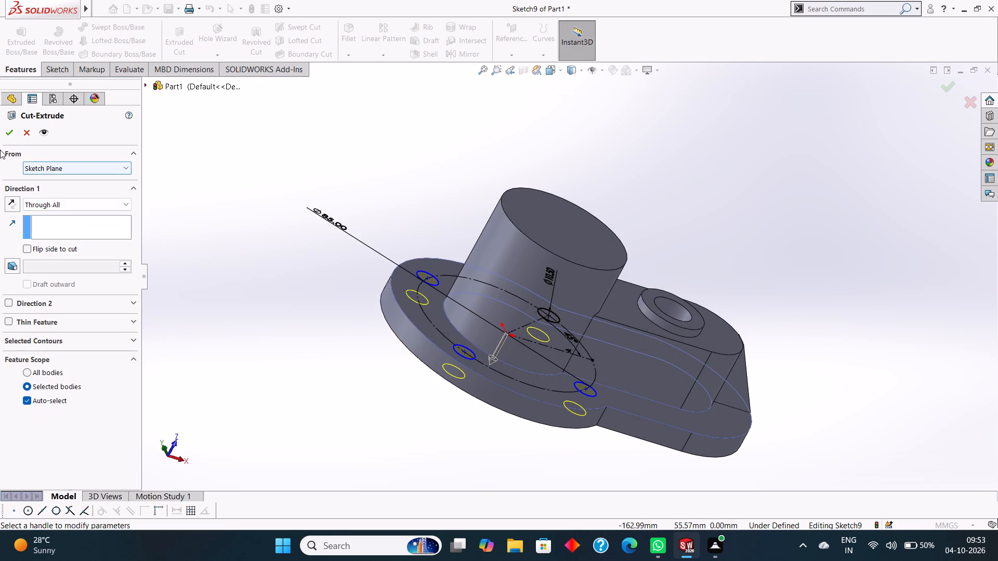
click(13, 133)
click(269, 219)
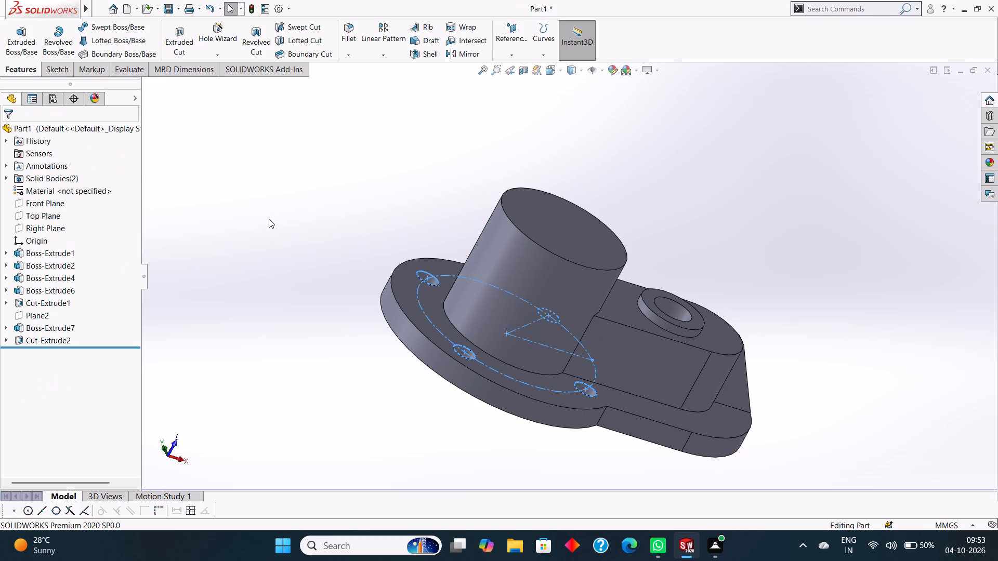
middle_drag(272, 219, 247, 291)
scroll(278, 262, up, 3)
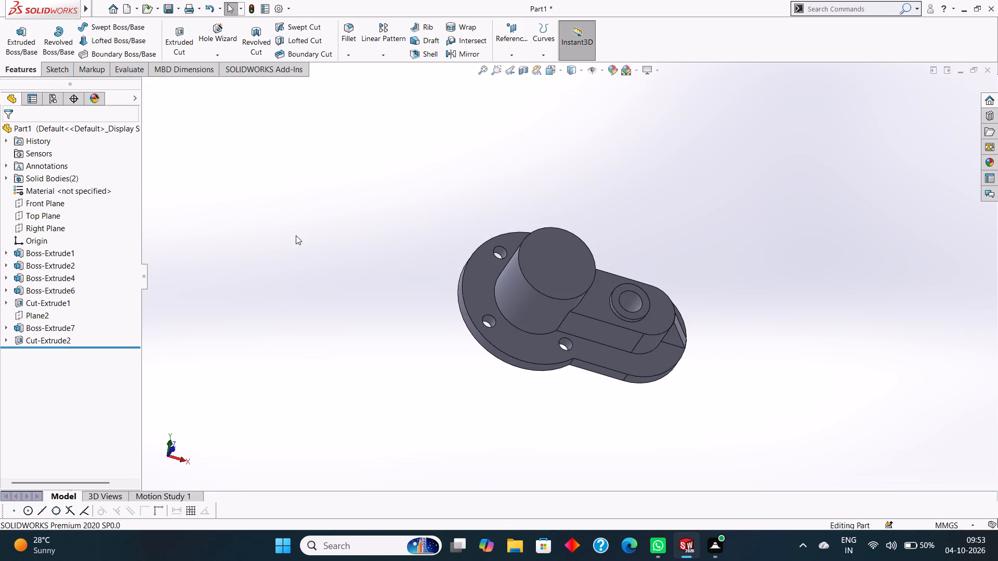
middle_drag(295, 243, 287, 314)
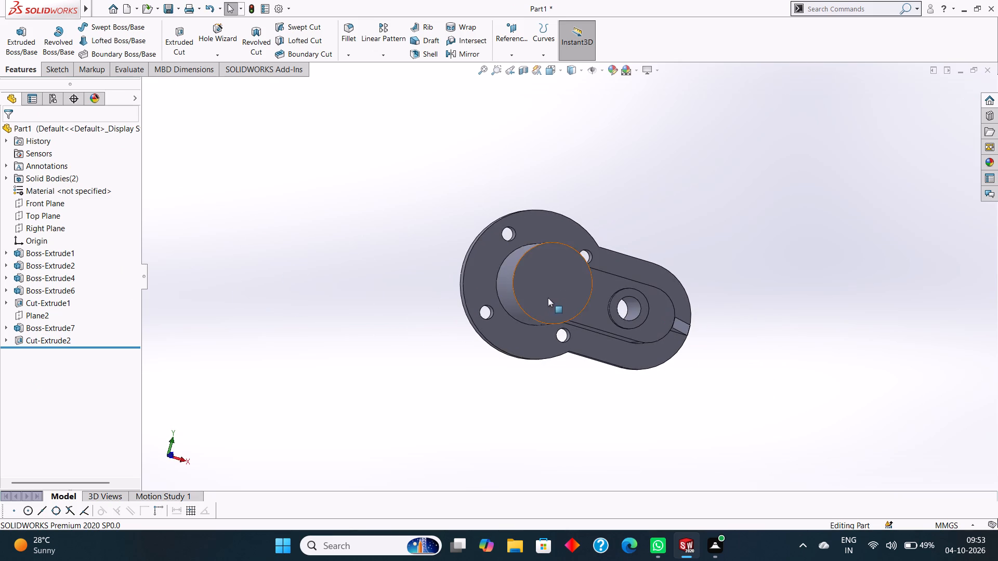
On a new sketch on the base plate's upper face, draw a circle centred on the small boss's bore with a 30 mm radius.
middle_drag(783, 293, 751, 311)
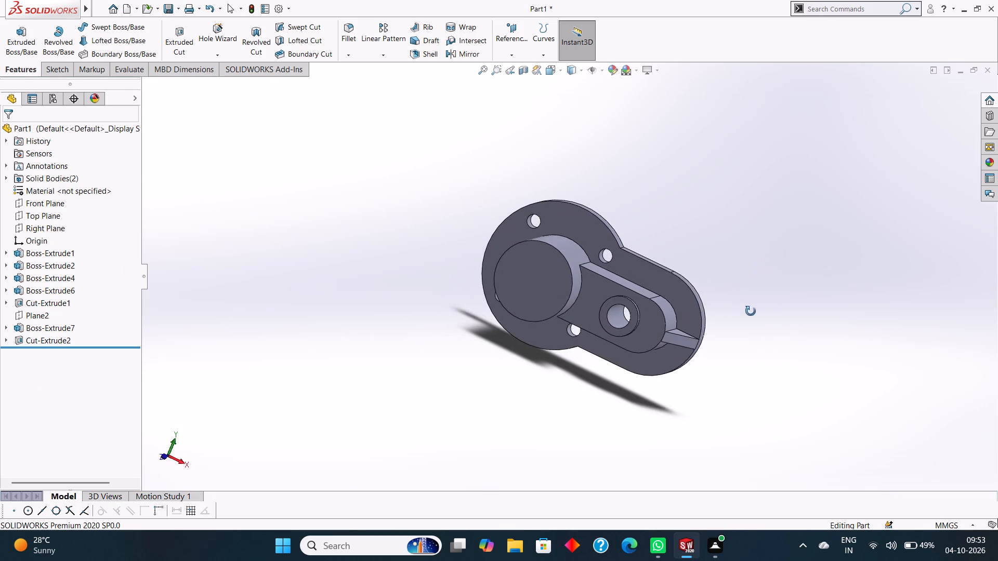
middle_drag(751, 311, 751, 308)
click(678, 286)
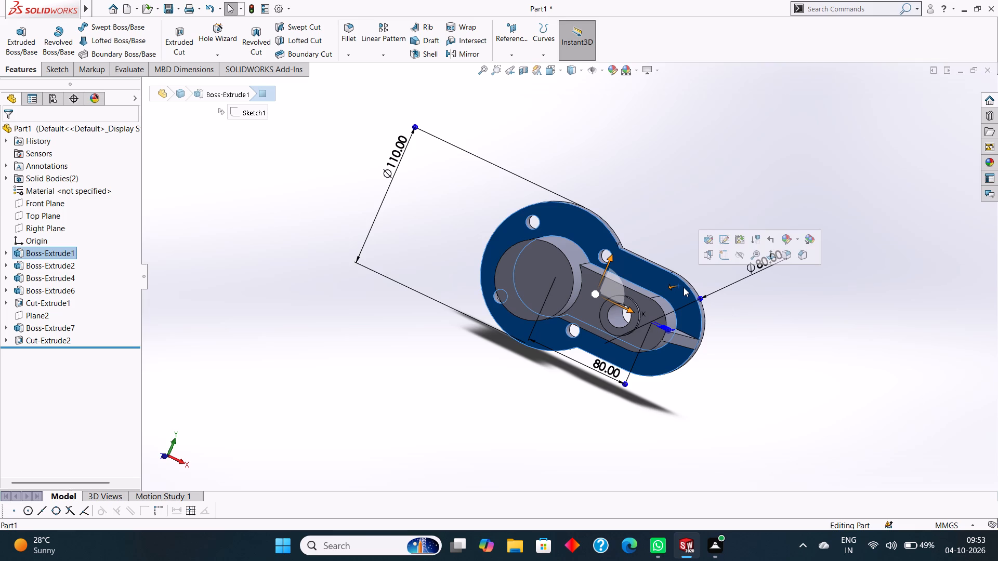
key(ctrl+8)
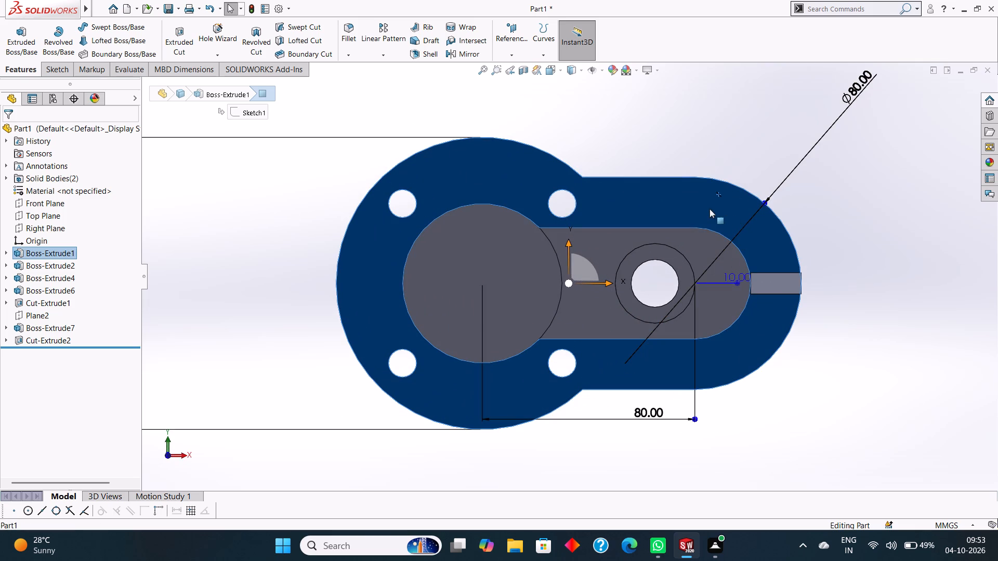
right_click(698, 197)
click(726, 183)
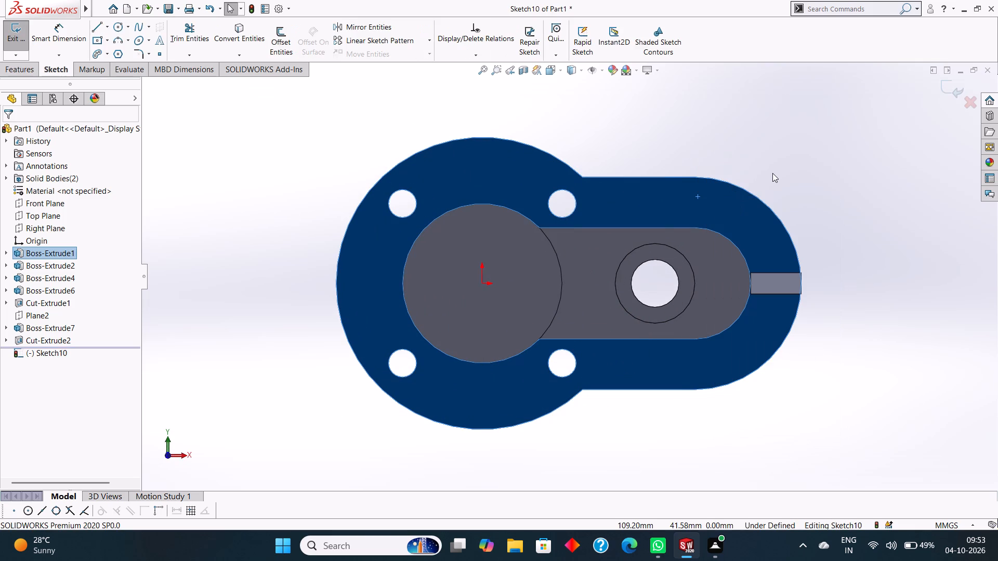
key(Escape)
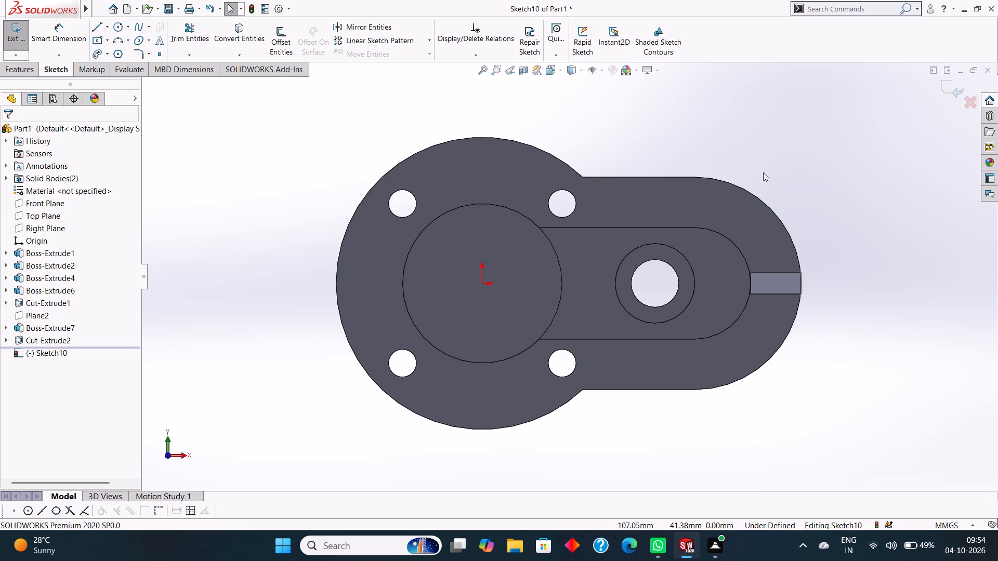
click(116, 29)
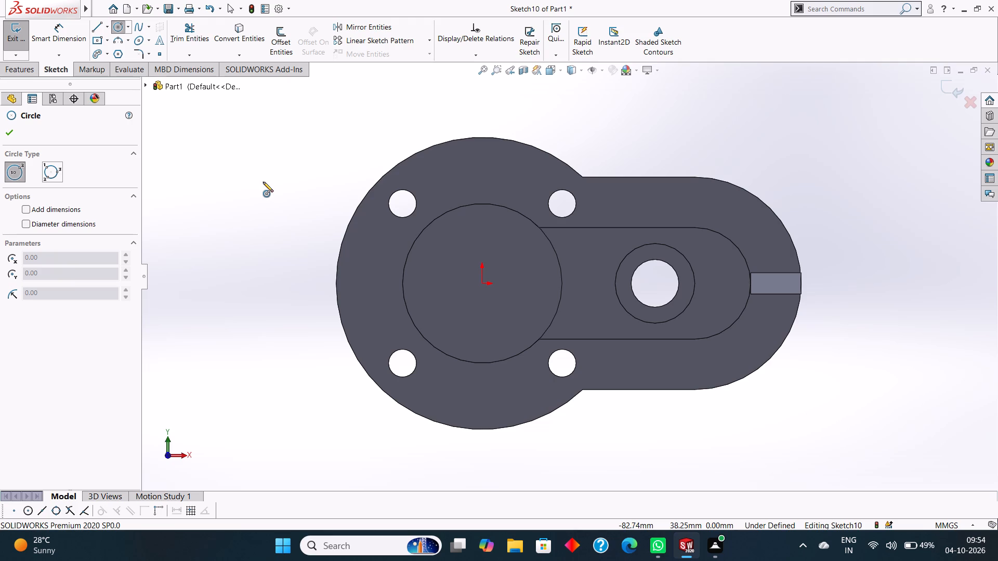
key(Escape)
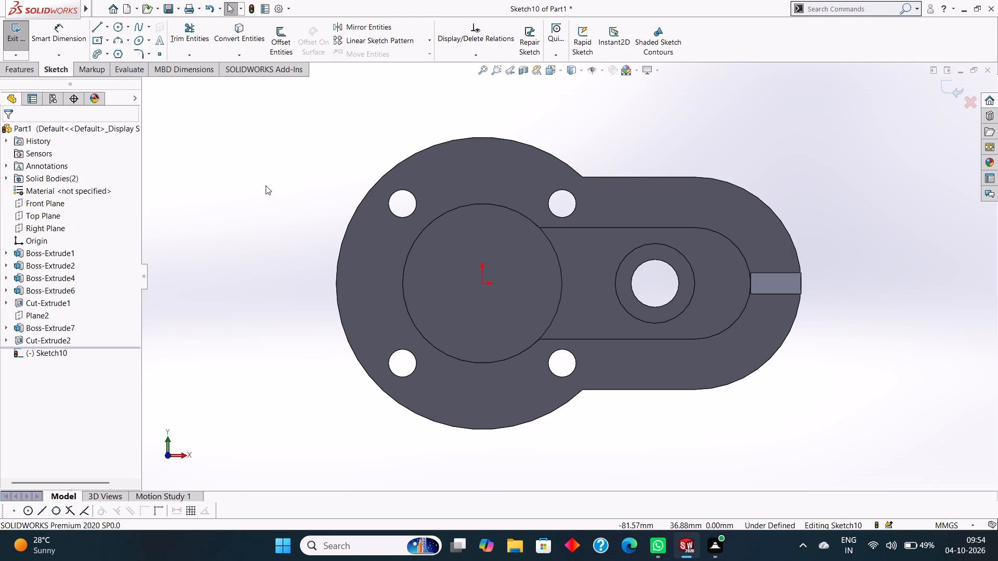
click(115, 29)
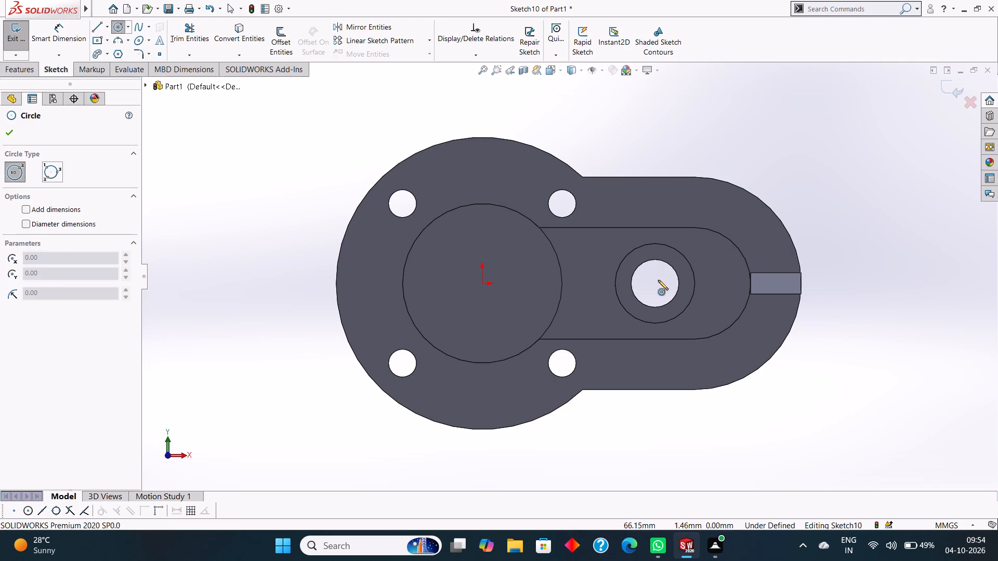
drag(654, 283, 719, 333)
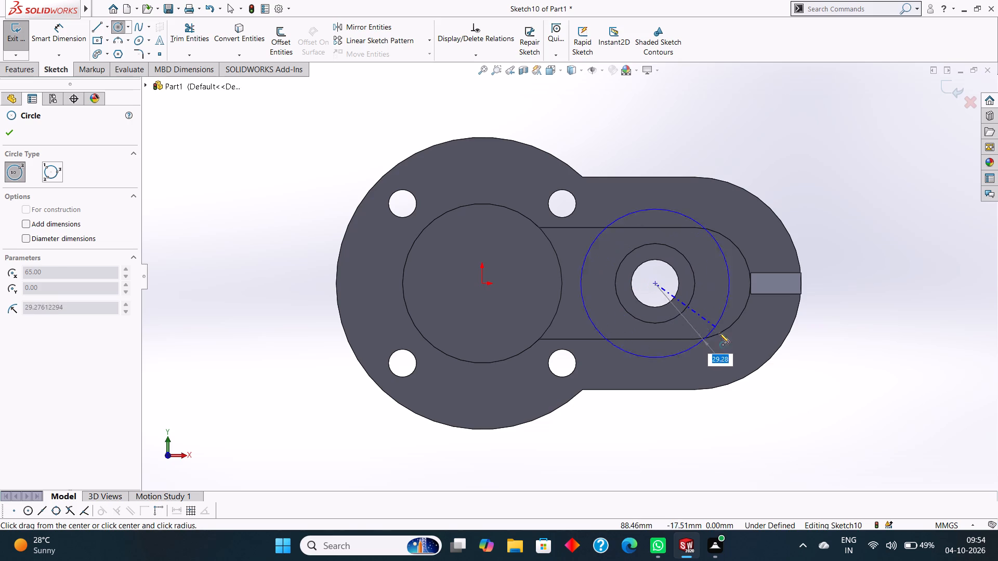
drag(719, 333, 724, 339)
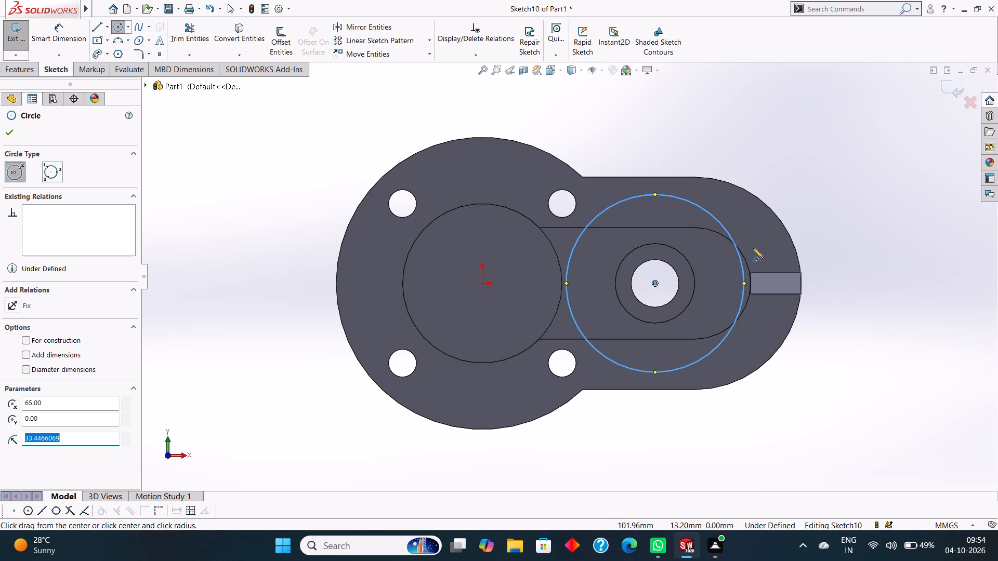
key(BackSpace)
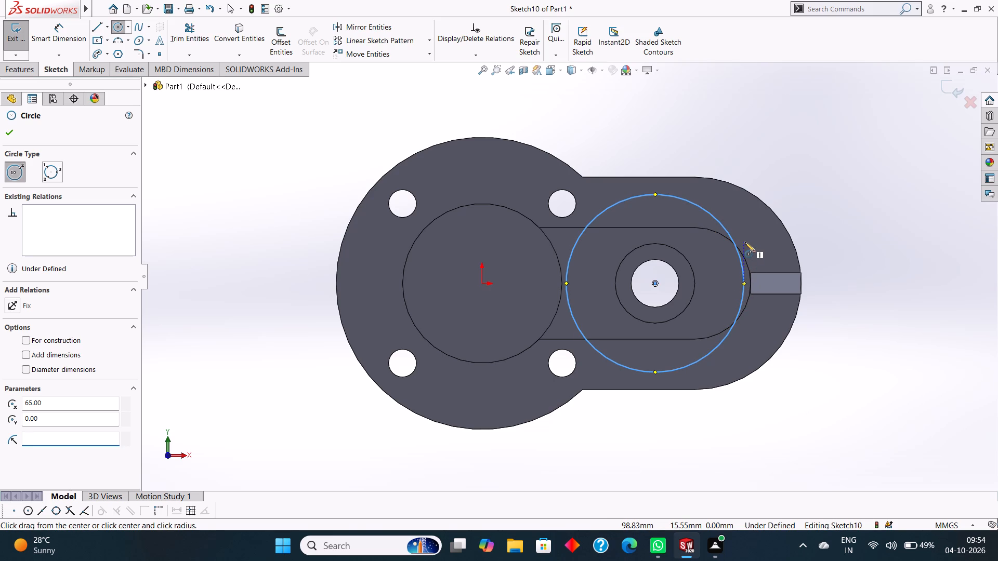
key(6)
key(BackSpace)
text(30)
key(Return)
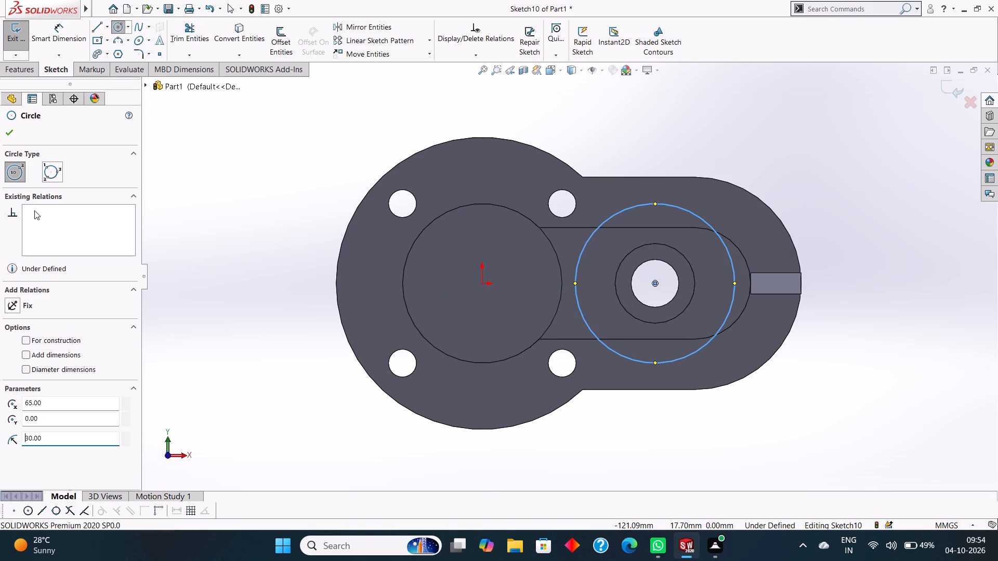
click(13, 132)
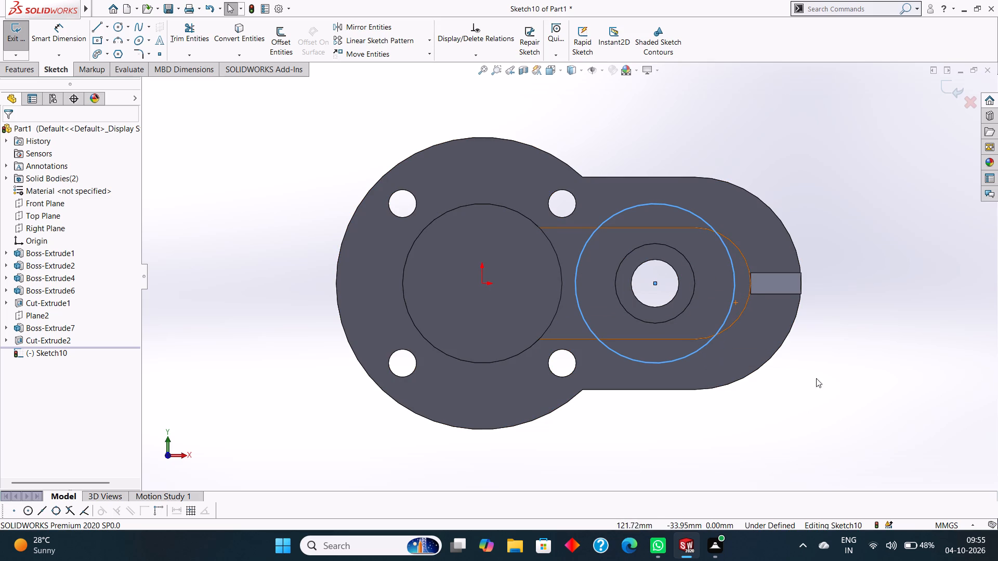
Examine from several angles how the new sketch circle lies relative to the base plate, the round-ended boss and the rib.
middle_drag(839, 394, 836, 263)
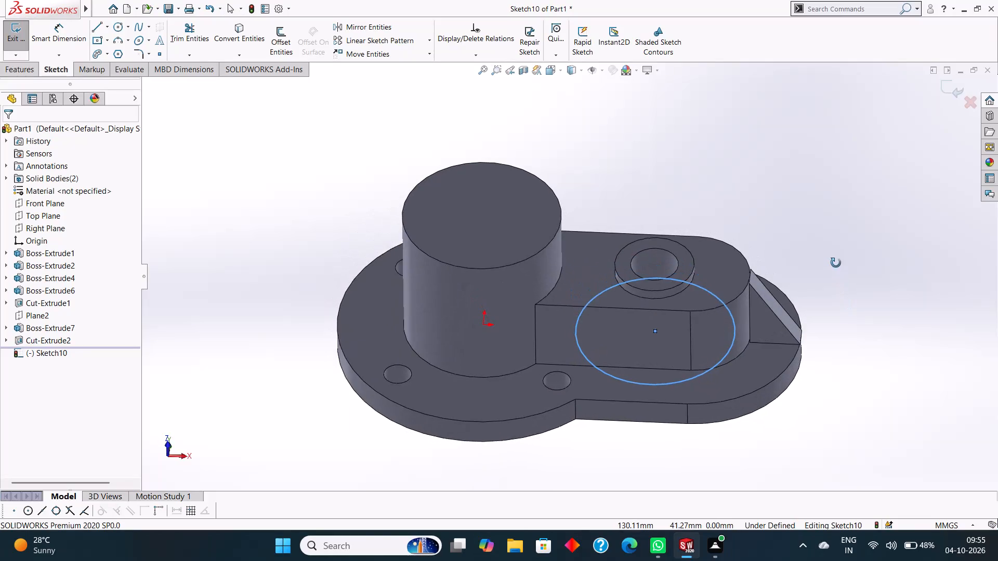
middle_drag(836, 263, 839, 306)
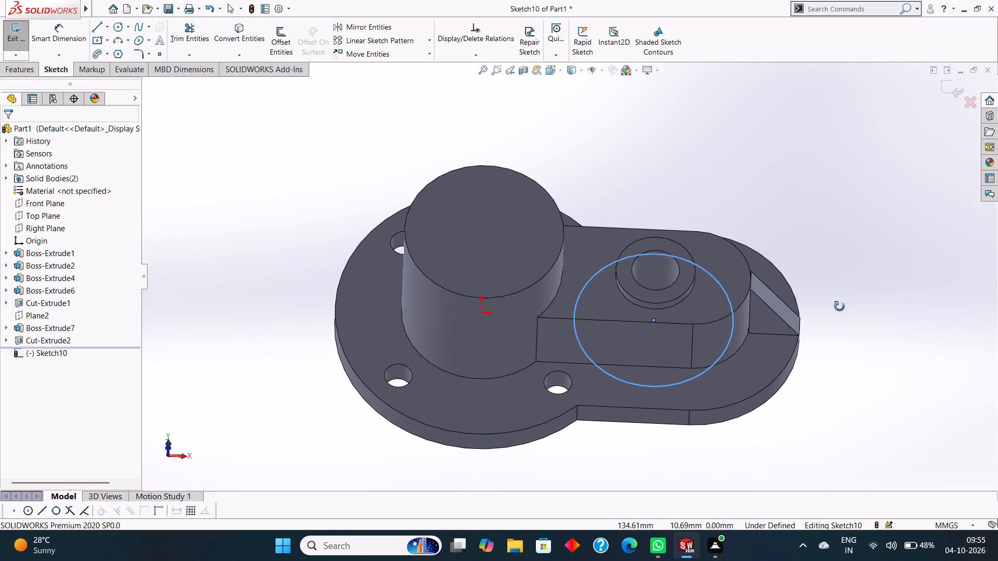
middle_drag(839, 306, 835, 358)
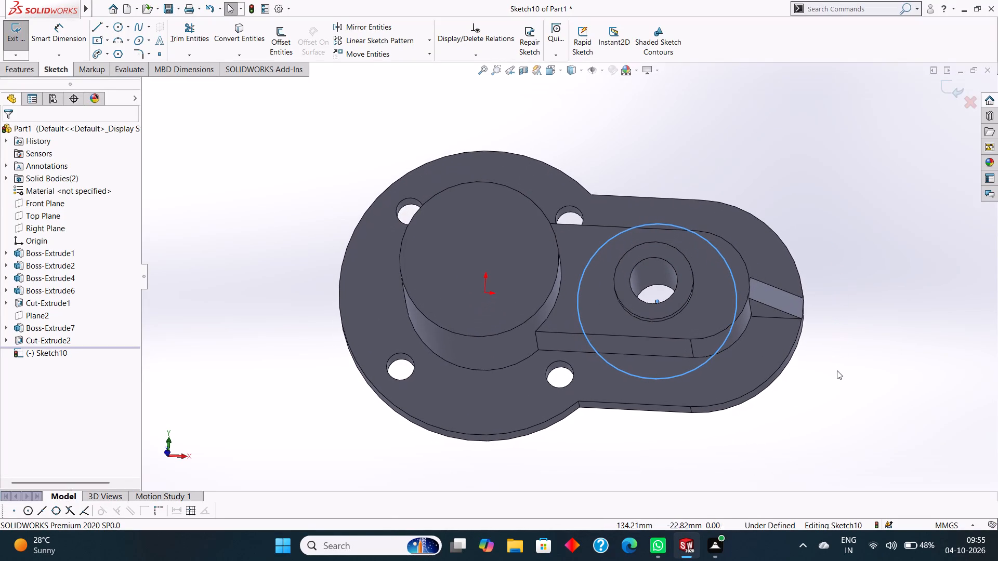
middle_drag(817, 341, 828, 367)
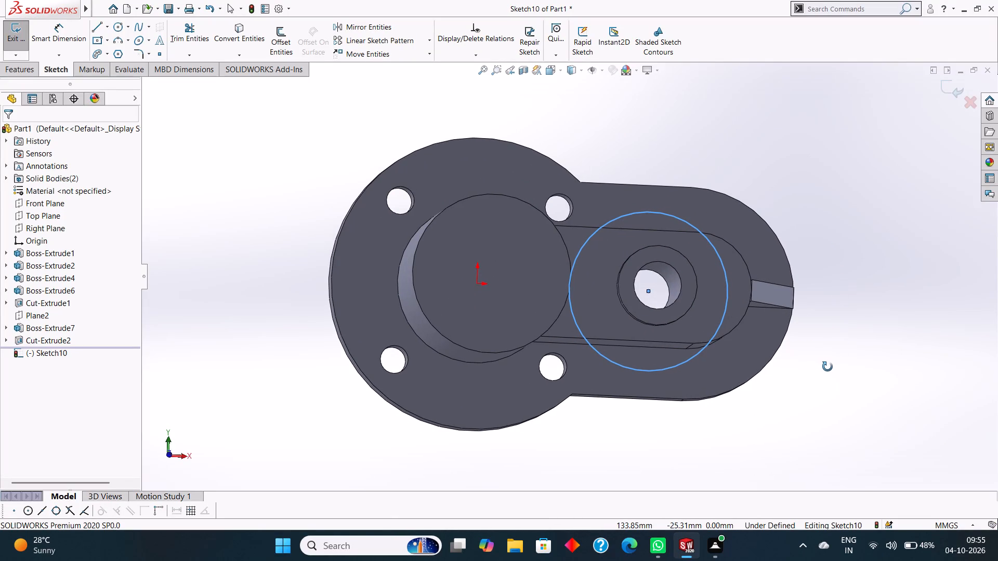
middle_drag(828, 367, 827, 367)
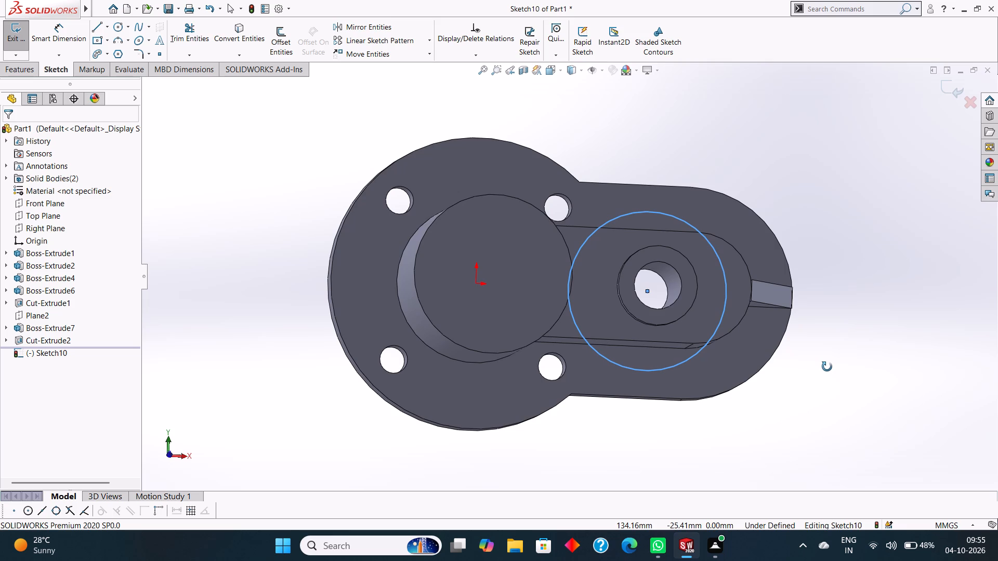
middle_drag(827, 367, 826, 367)
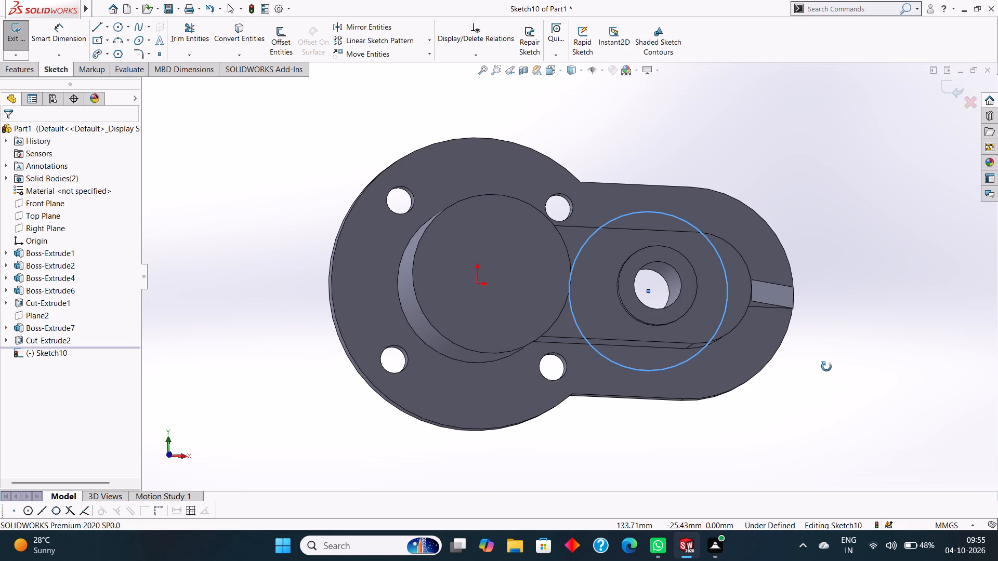
middle_drag(826, 367, 825, 365)
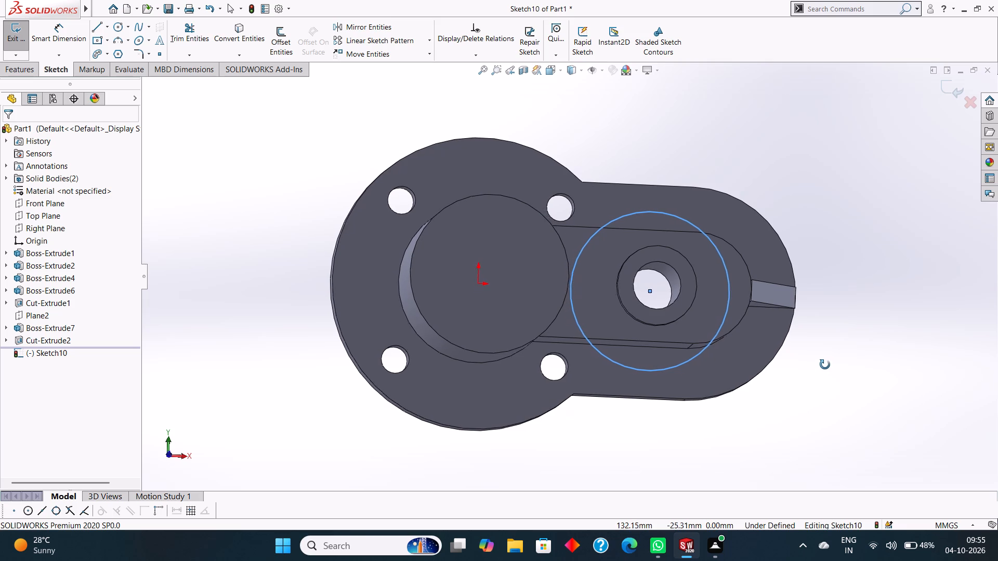
middle_drag(825, 365, 826, 236)
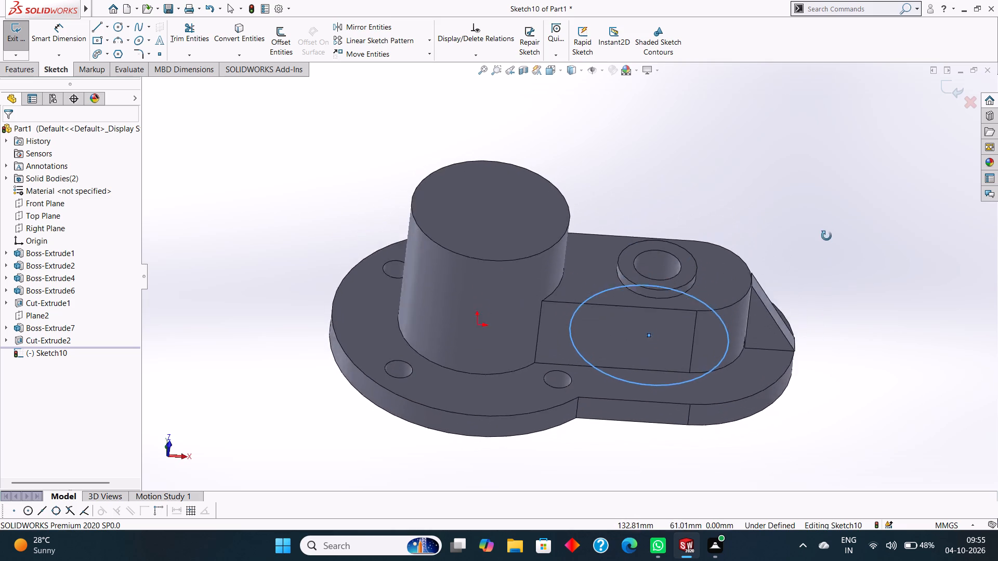
middle_drag(826, 236, 823, 178)
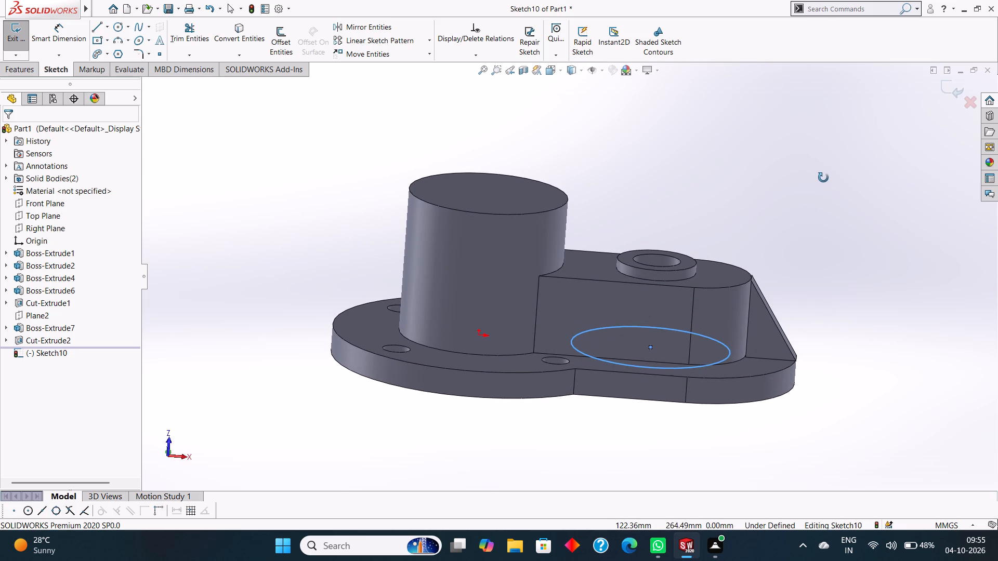
middle_drag(823, 178, 831, 189)
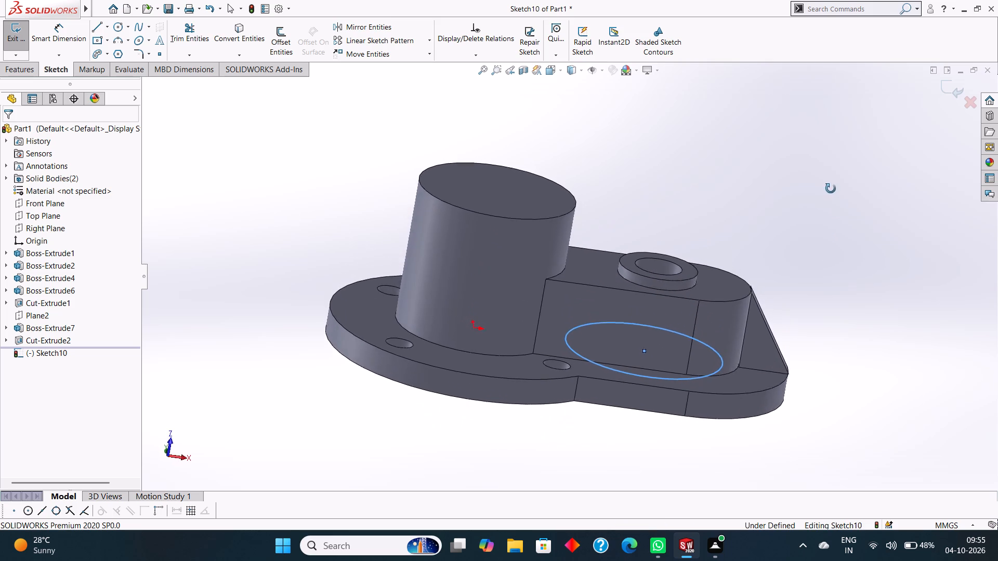
middle_drag(831, 189, 800, 311)
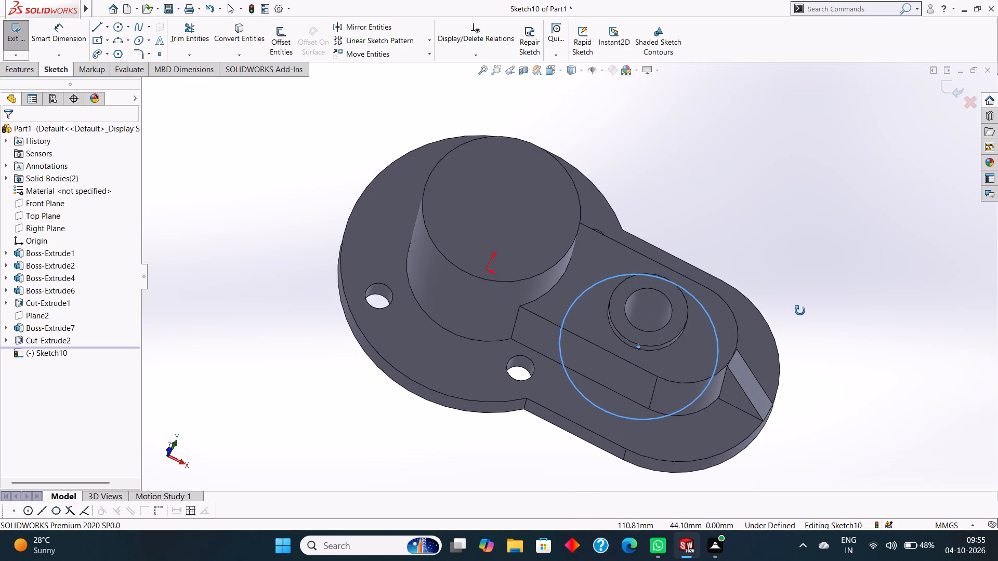
middle_drag(800, 311, 798, 377)
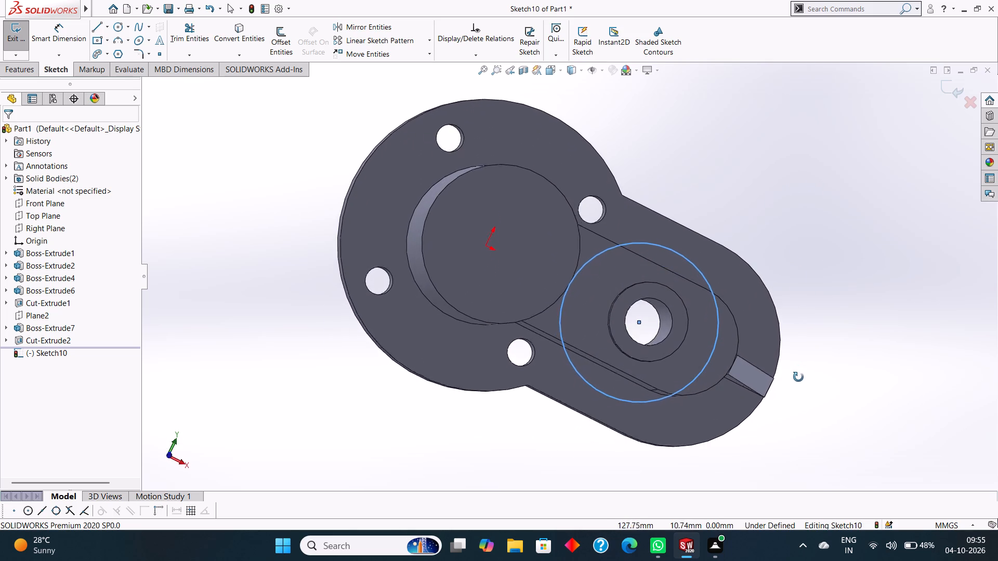
middle_drag(798, 377, 812, 173)
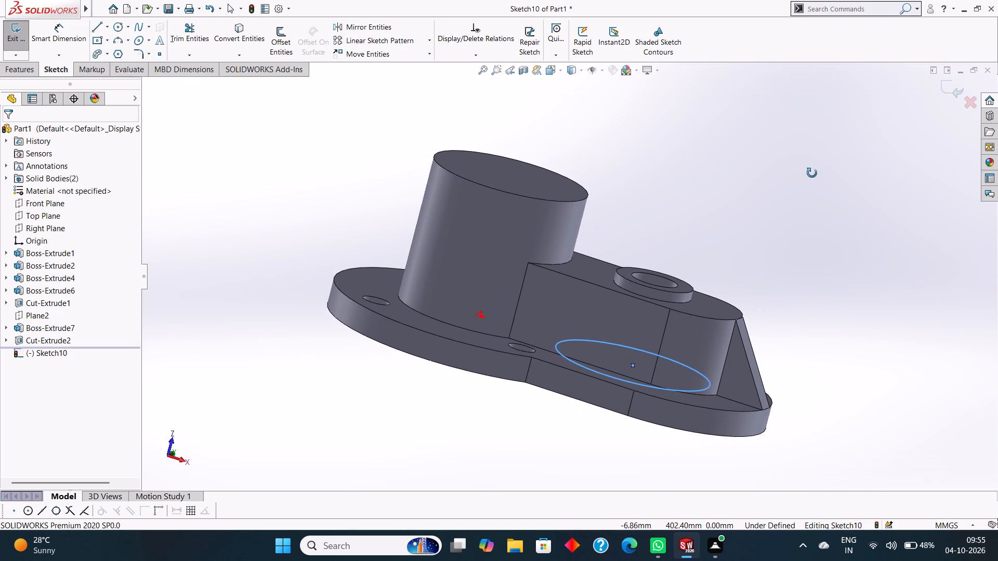
middle_drag(812, 173, 812, 175)
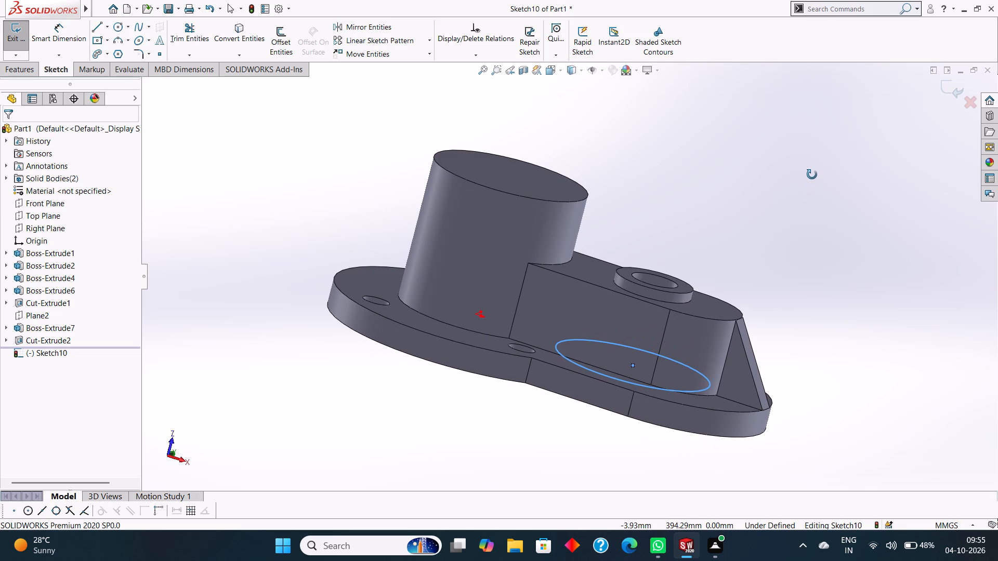
middle_drag(812, 175, 810, 179)
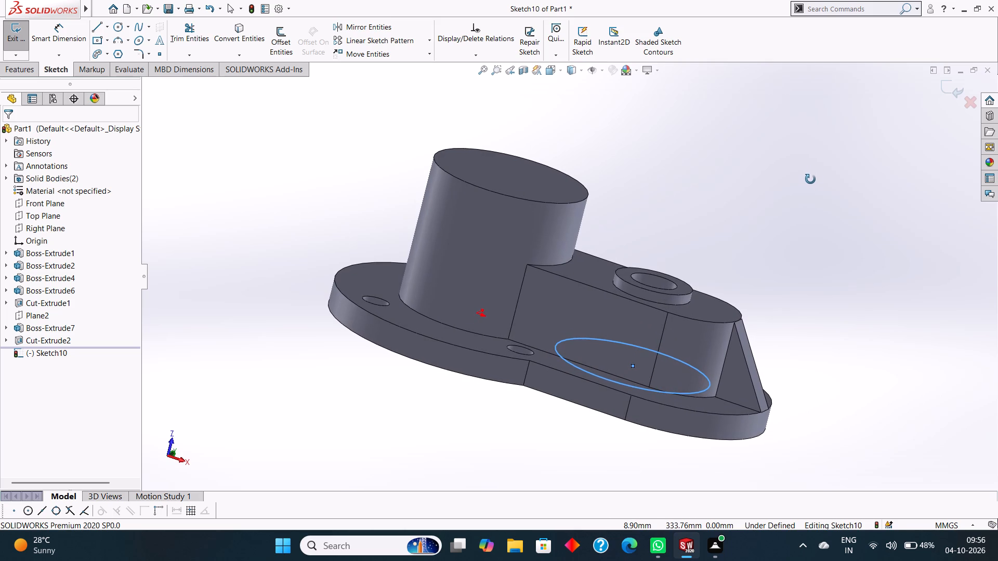
middle_drag(810, 179, 803, 199)
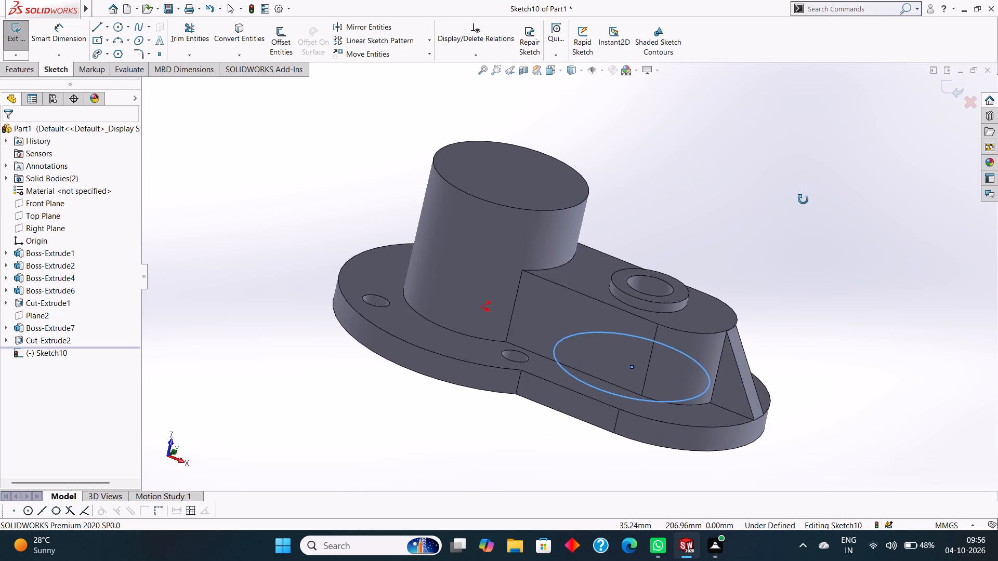
middle_drag(803, 199, 737, 302)
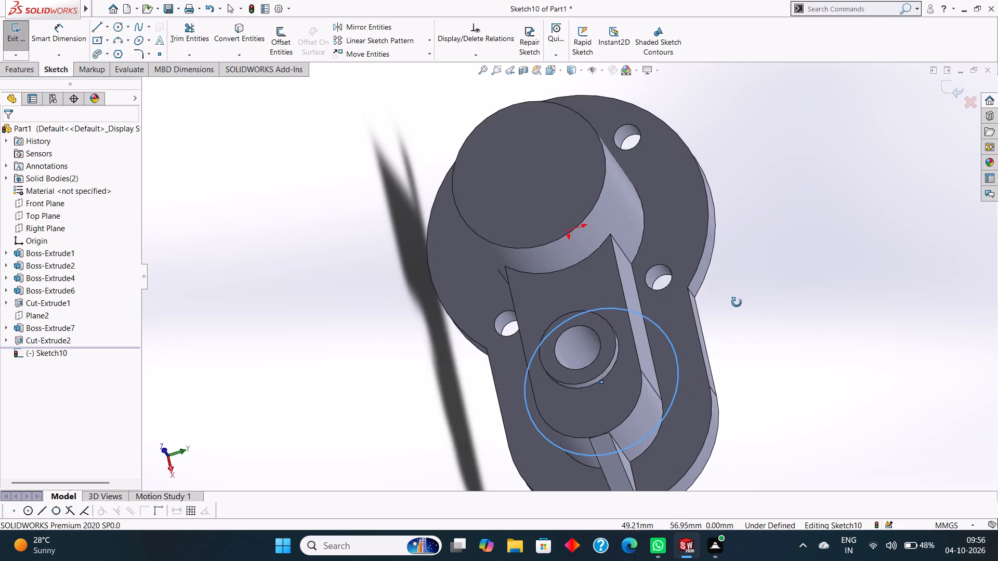
middle_drag(737, 302, 800, 230)
scroll(805, 232, up, 2)
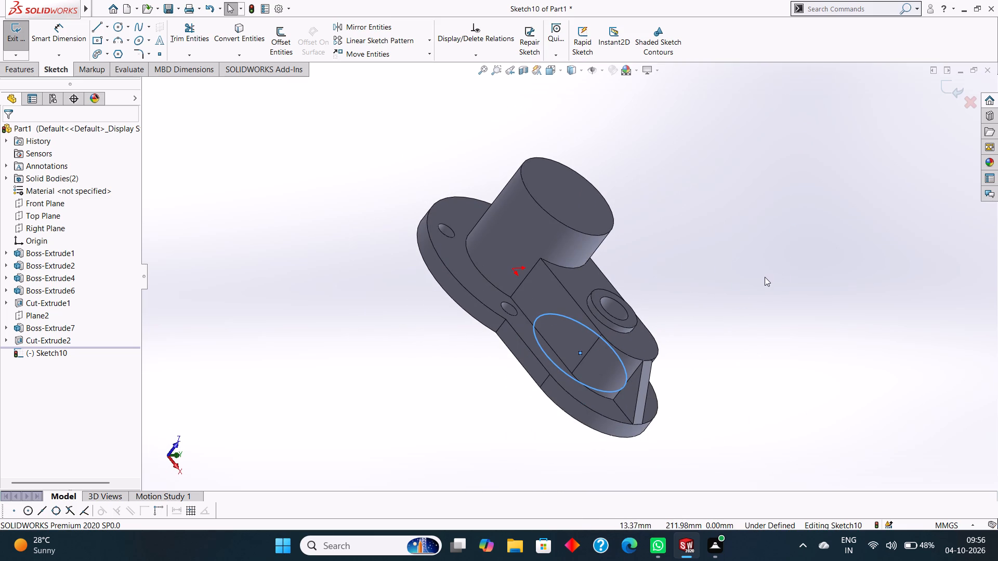
middle_drag(763, 277, 693, 225)
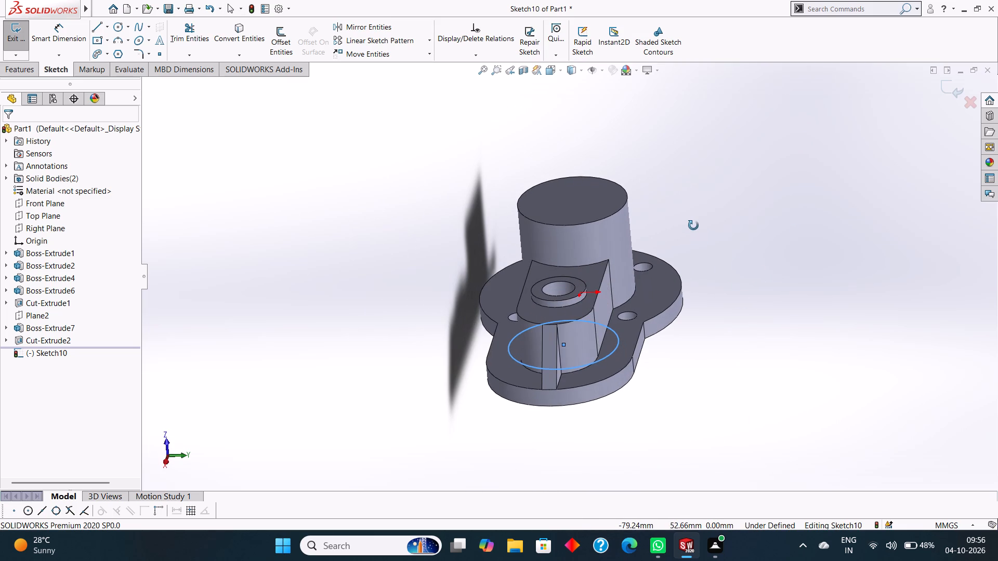
middle_drag(693, 225, 813, 224)
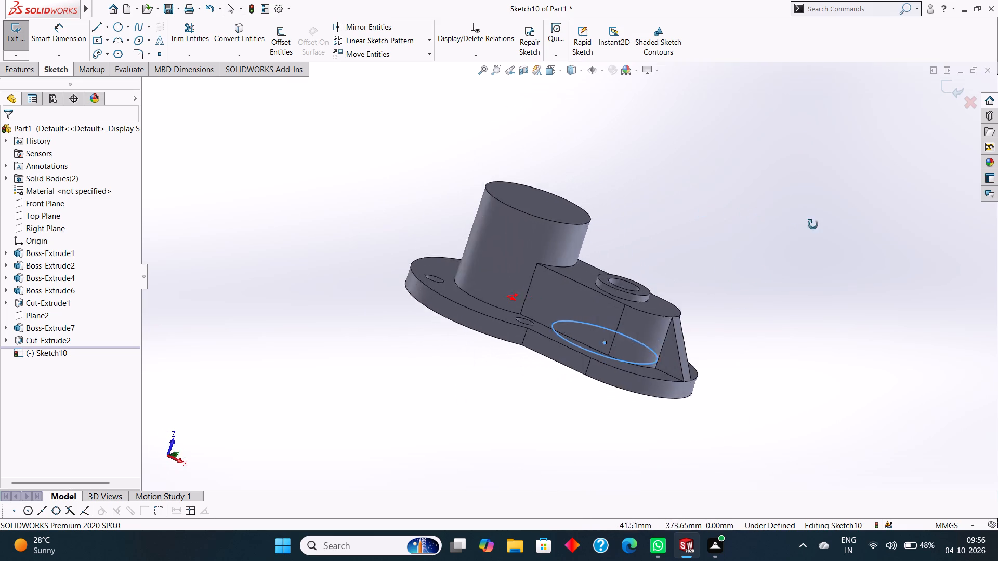
middle_drag(813, 224, 842, 226)
middle_drag(381, 169, 373, 352)
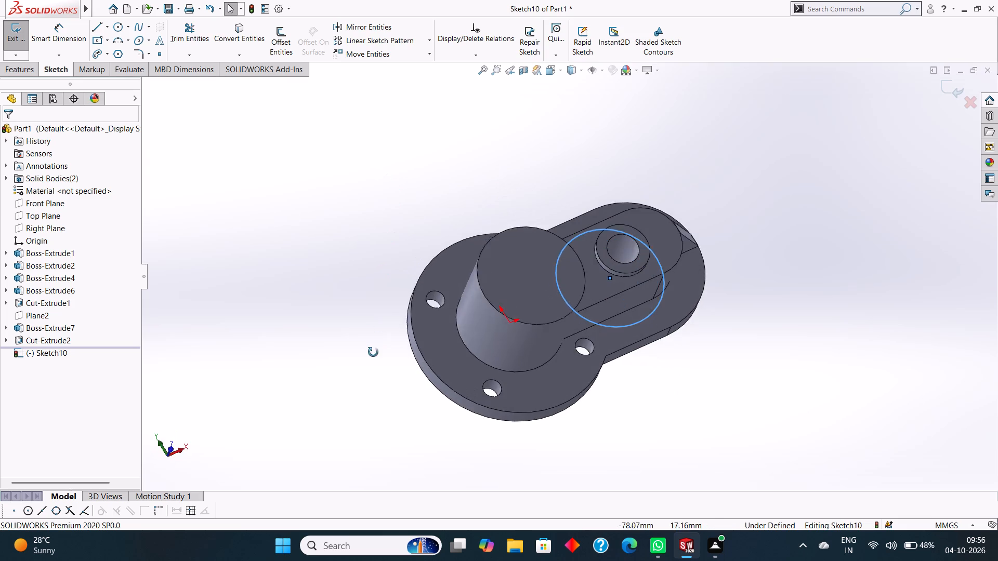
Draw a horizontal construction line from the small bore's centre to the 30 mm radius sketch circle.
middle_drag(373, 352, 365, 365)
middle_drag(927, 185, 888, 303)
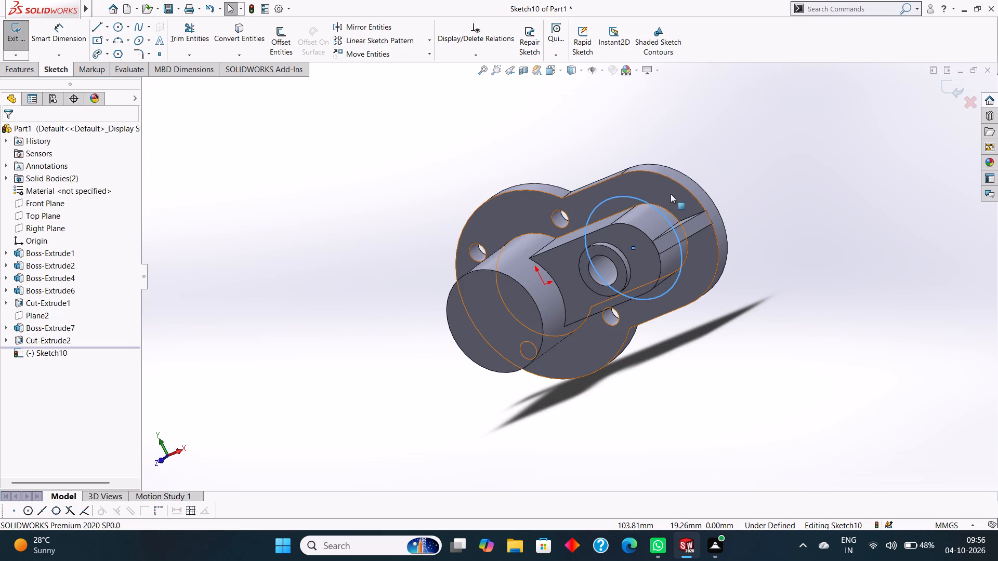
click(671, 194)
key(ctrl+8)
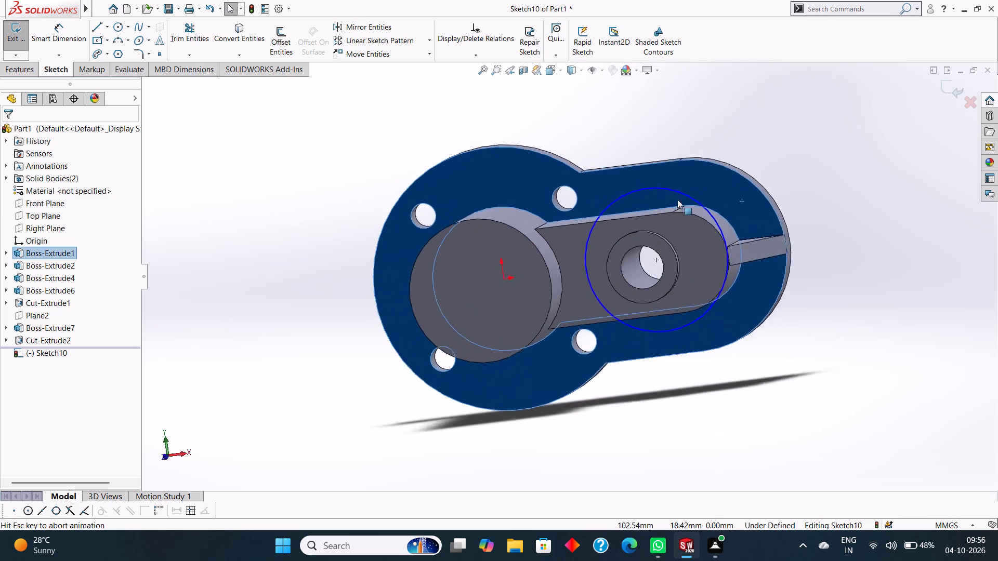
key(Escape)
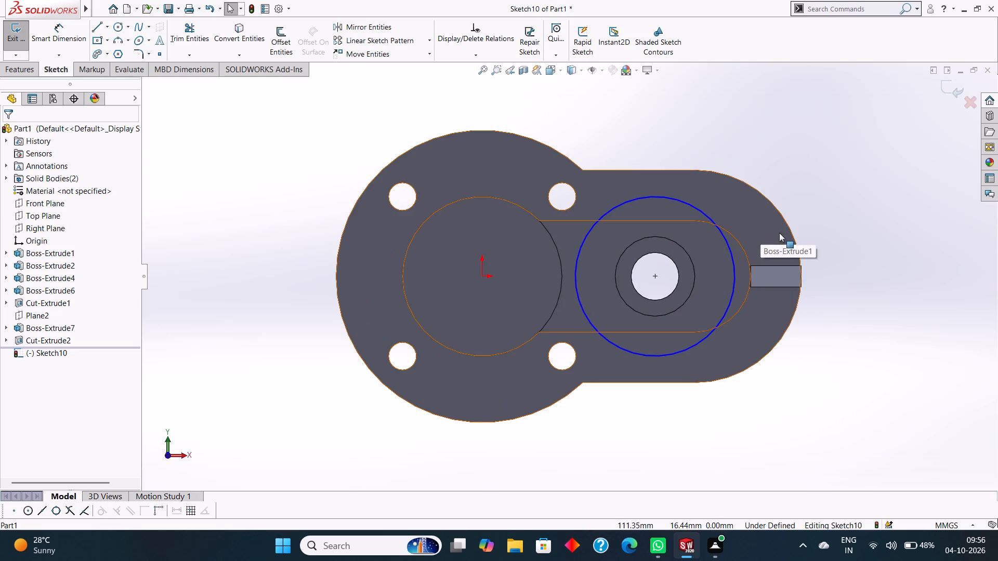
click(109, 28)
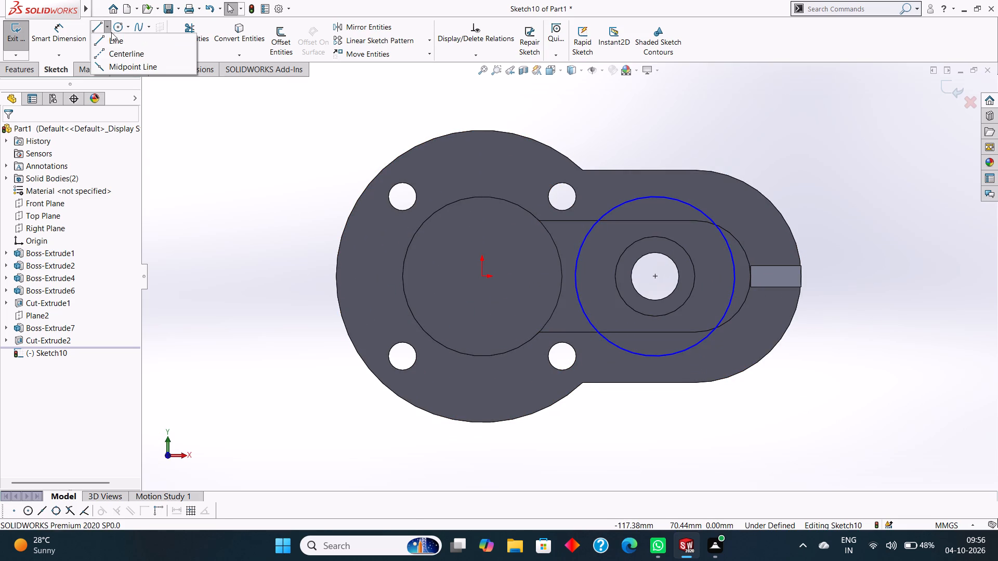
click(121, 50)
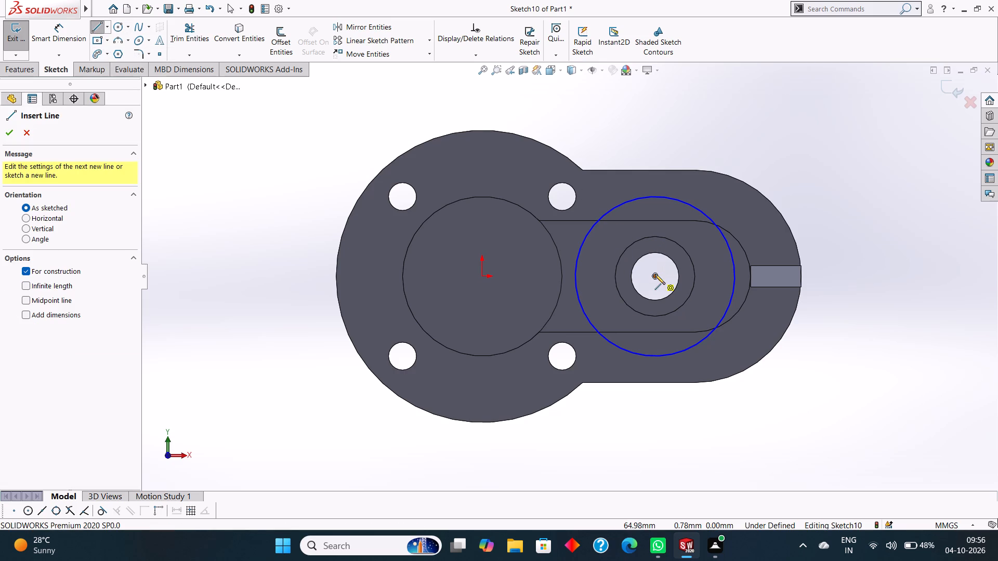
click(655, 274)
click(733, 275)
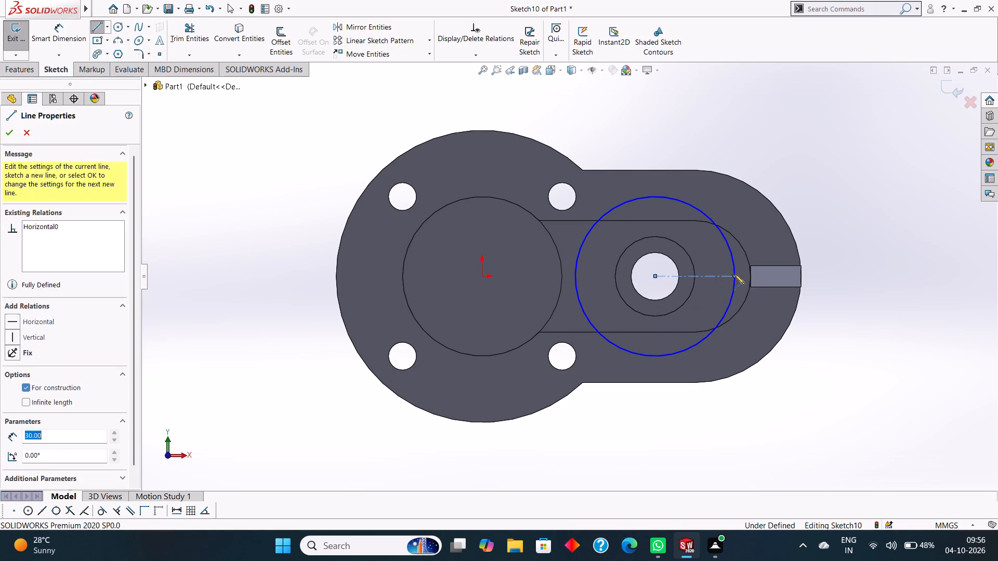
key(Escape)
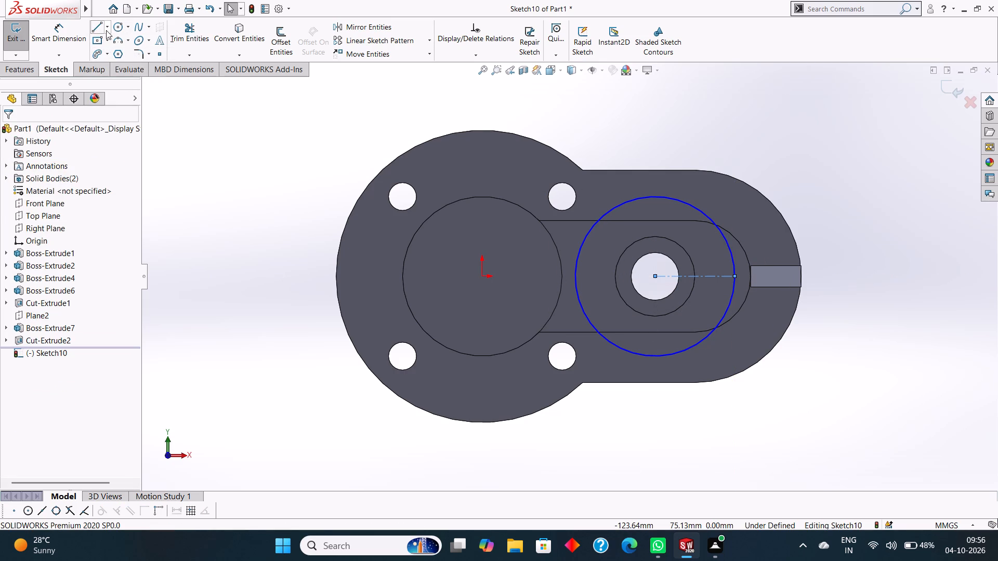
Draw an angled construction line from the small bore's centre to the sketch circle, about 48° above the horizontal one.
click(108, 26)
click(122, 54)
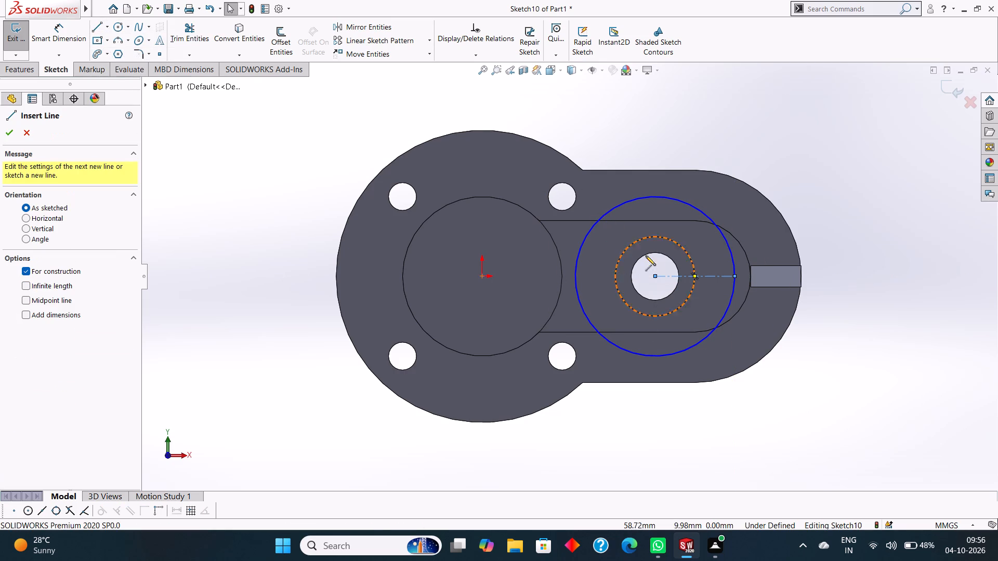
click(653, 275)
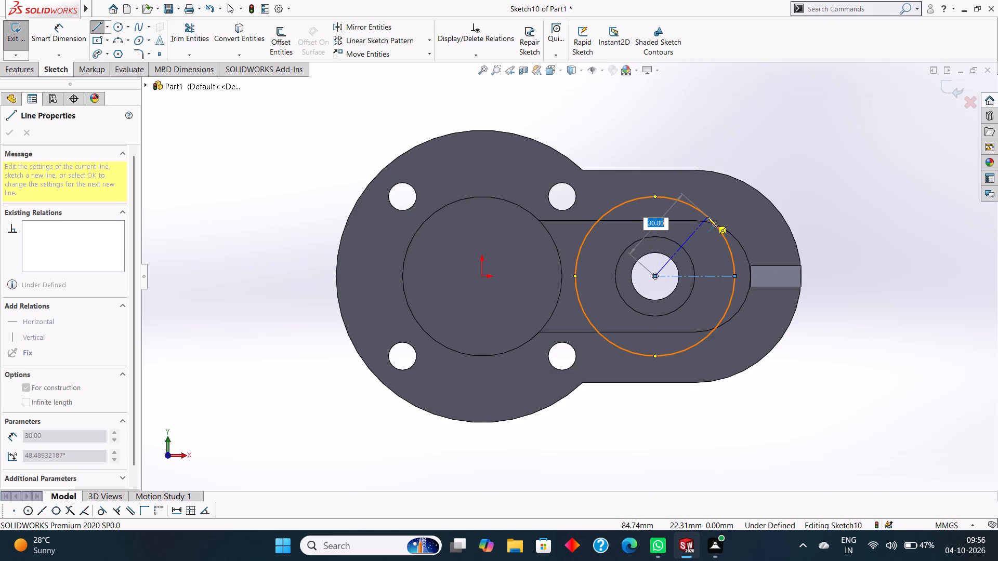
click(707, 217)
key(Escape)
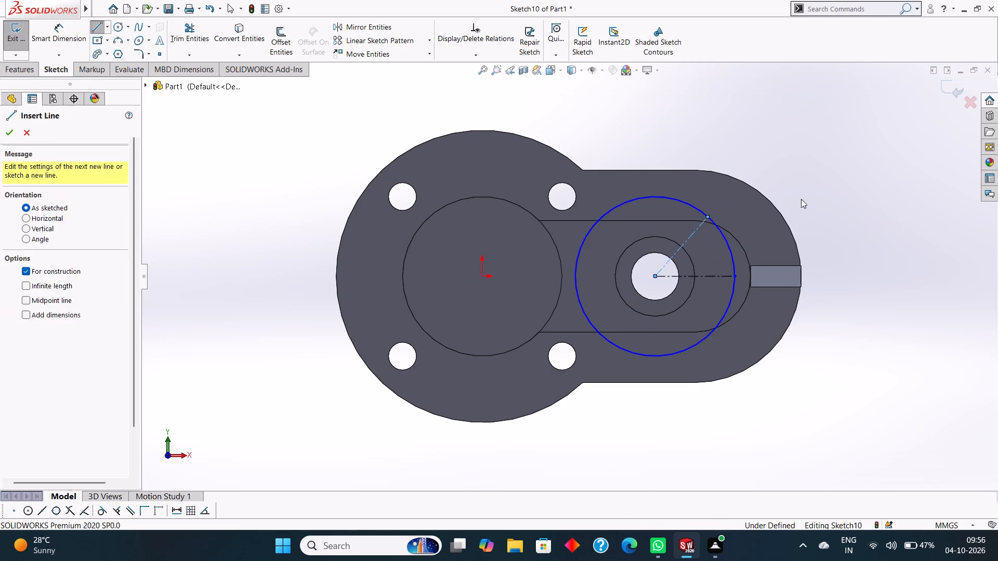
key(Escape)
Undo the sketch around the small bore and the four bolt holes, back to the 85 mm circle with its horizontal construction line.
key(ctrl+z)
key(ctrl+z)
key(ctrl+z)
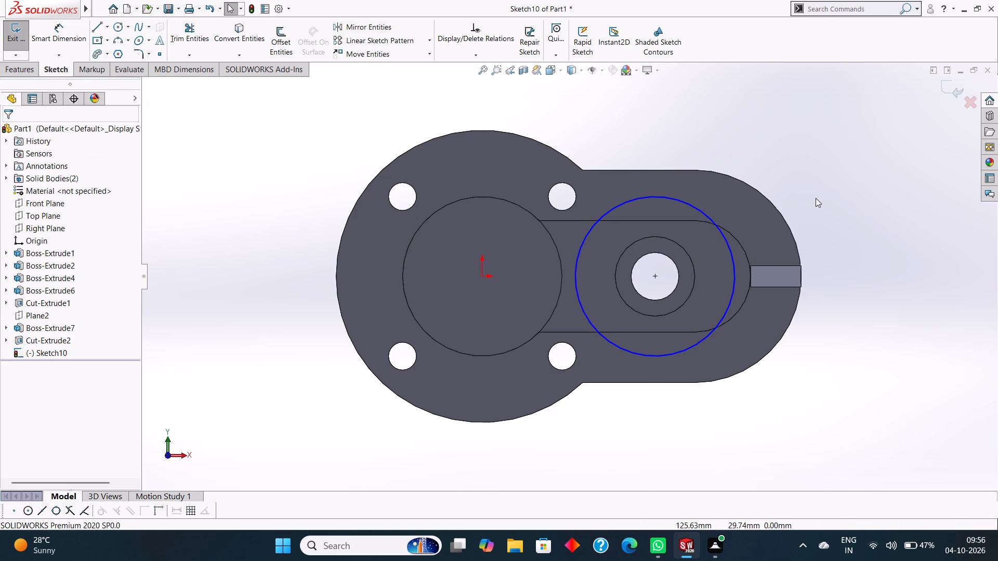
key(ctrl+z)
key(ctrl+z)
key(ctrl+z)
key(ctrl+z)
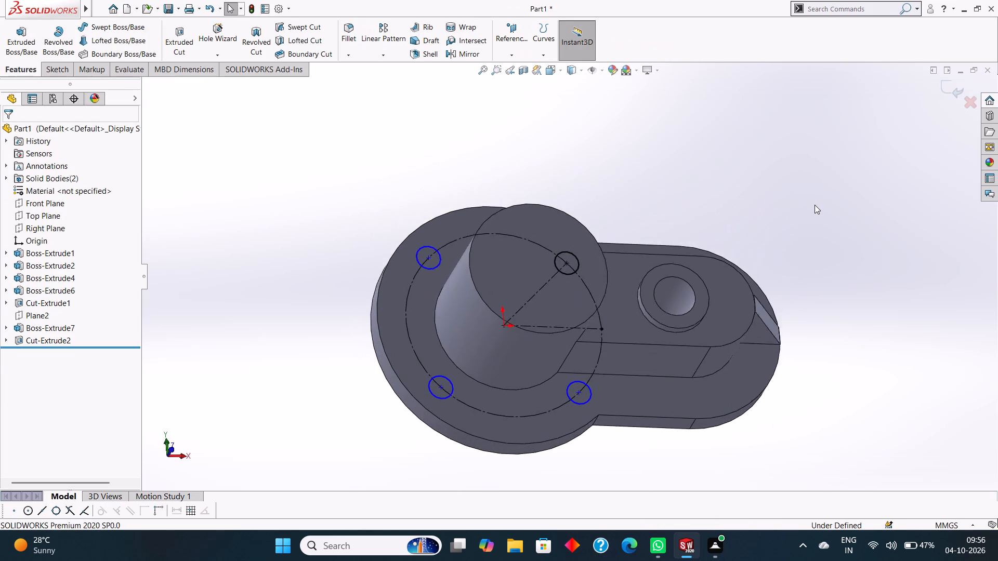
key(ctrl+z)
key(ctrl+z)
key(ctrl+z)
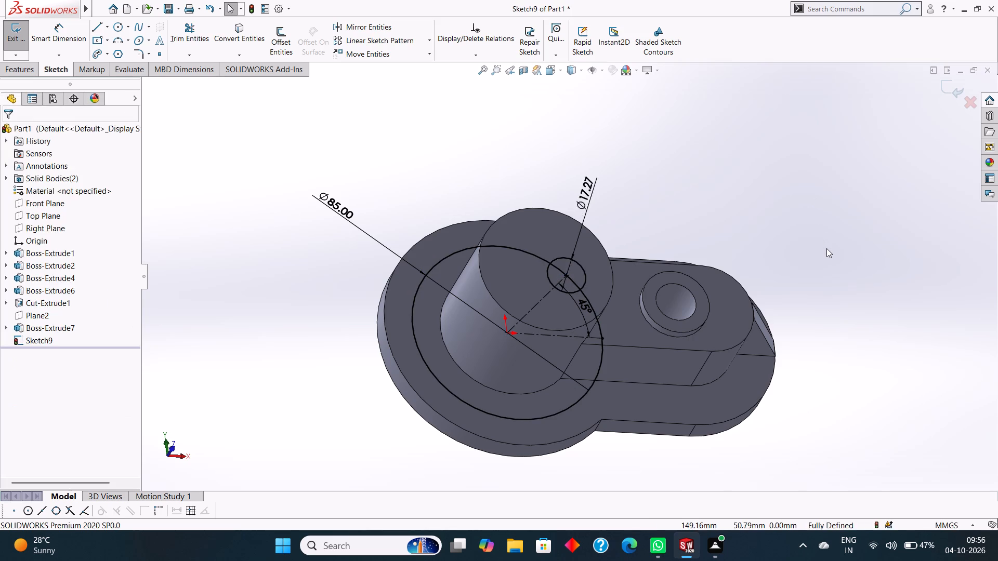
key(ctrl+z)
key(ctrl+z)
key(ctrl+z)
key(ctrl+z)
key(ctrl+z)
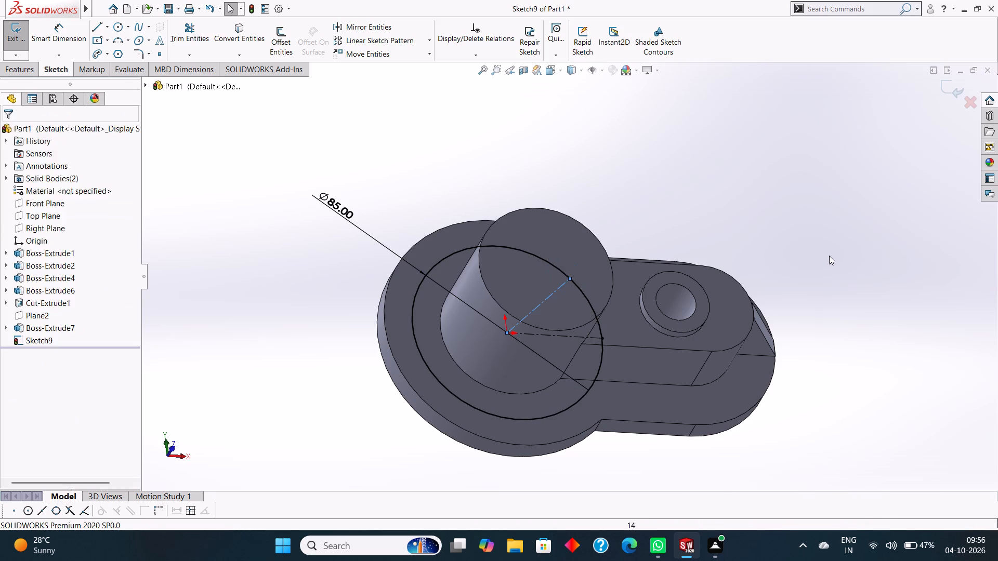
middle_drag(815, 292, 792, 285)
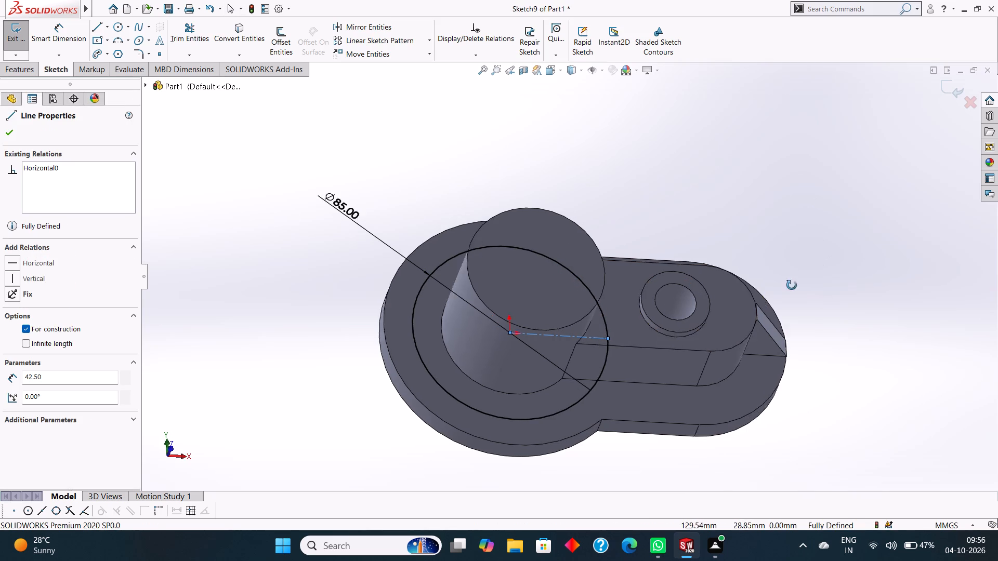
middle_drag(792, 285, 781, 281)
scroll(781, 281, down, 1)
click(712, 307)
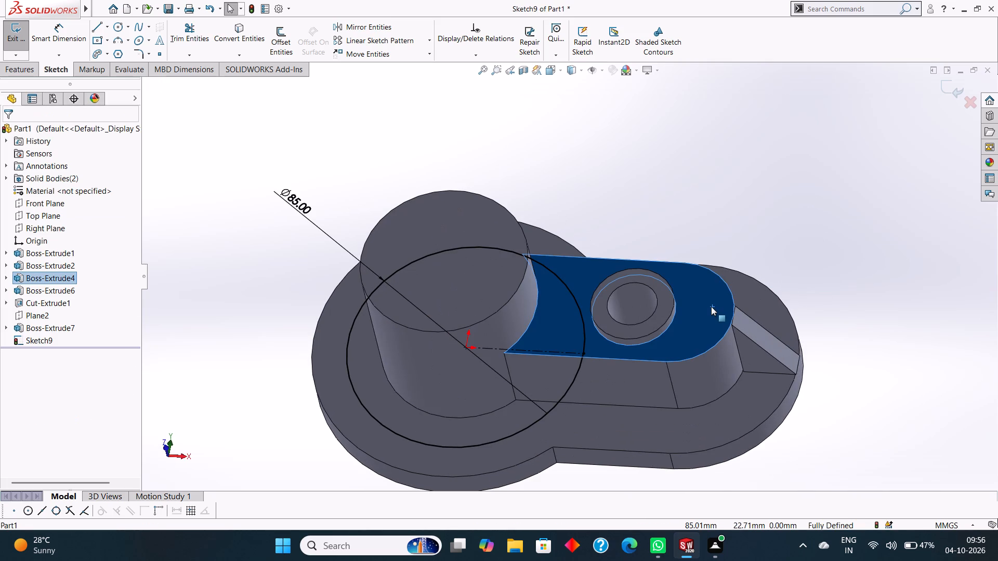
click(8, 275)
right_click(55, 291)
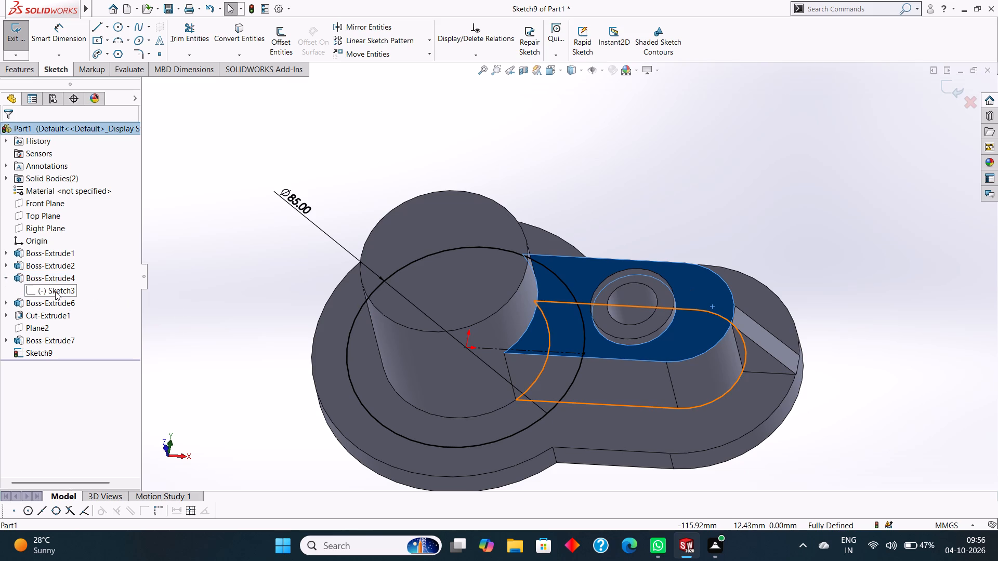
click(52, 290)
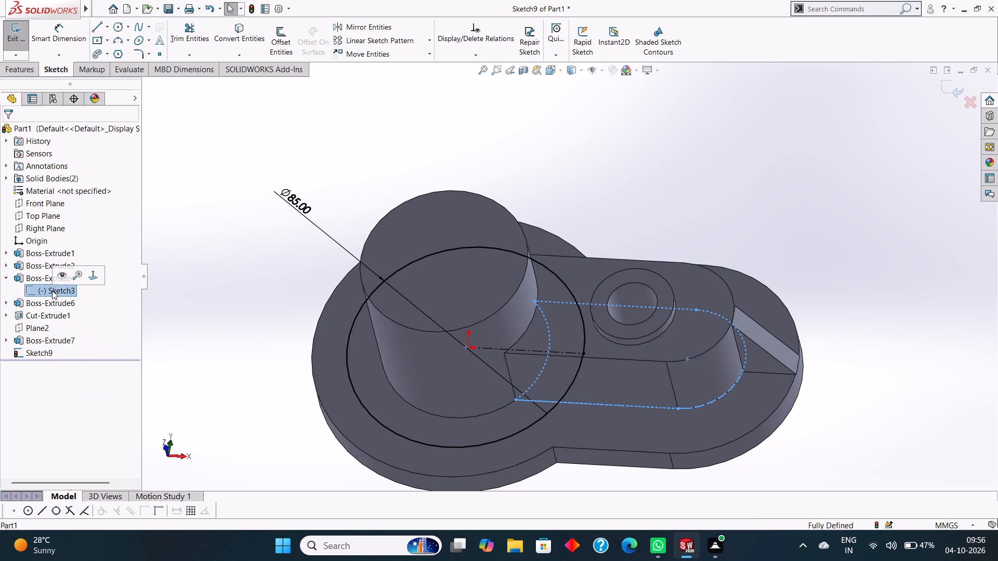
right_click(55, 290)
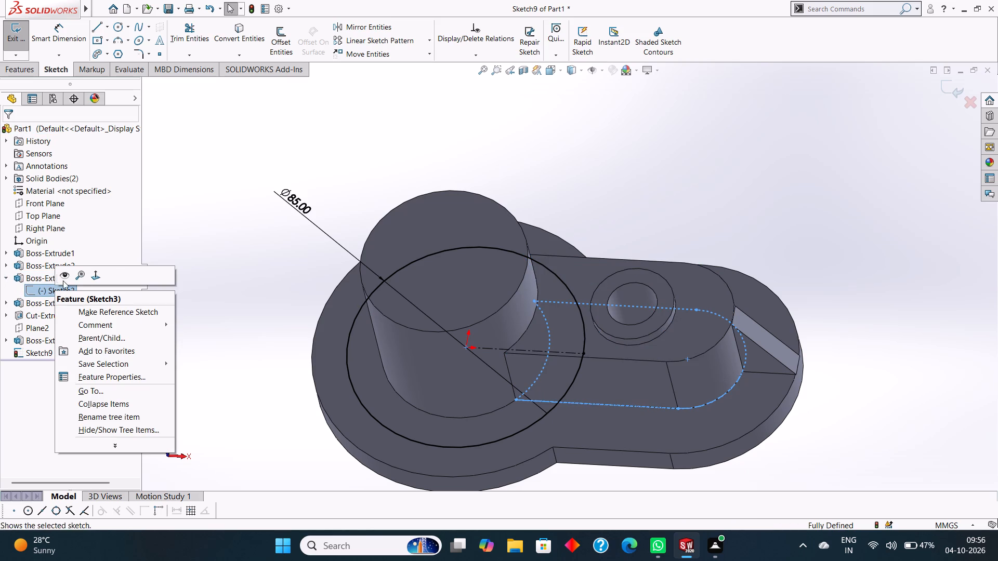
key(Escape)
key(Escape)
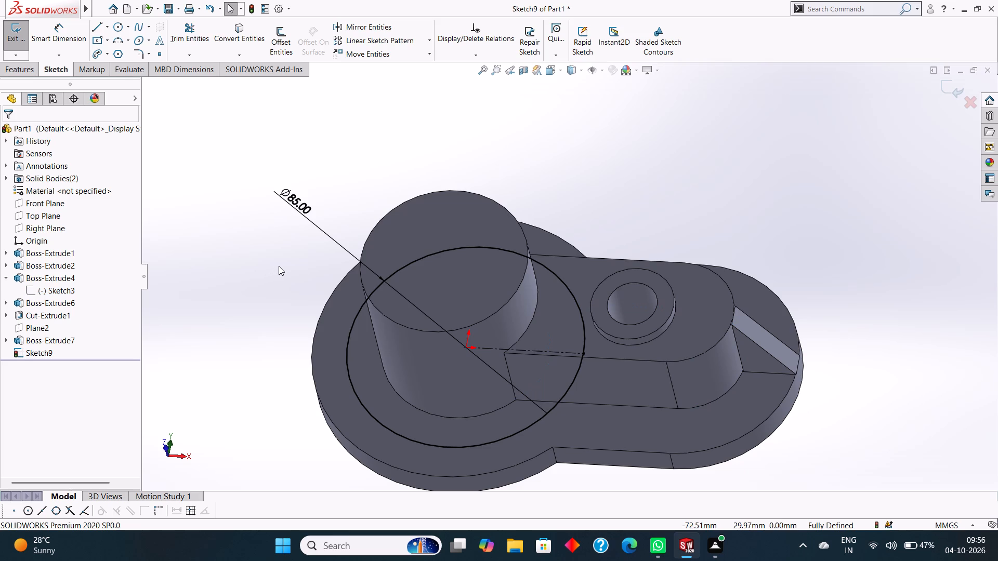
Undo the 85 mm circle sketch and the rib, back to before the rib's reference plane.
key(ctrl+z)
key(ctrl+z)
key(ctrl+z)
key(ctrl+z)
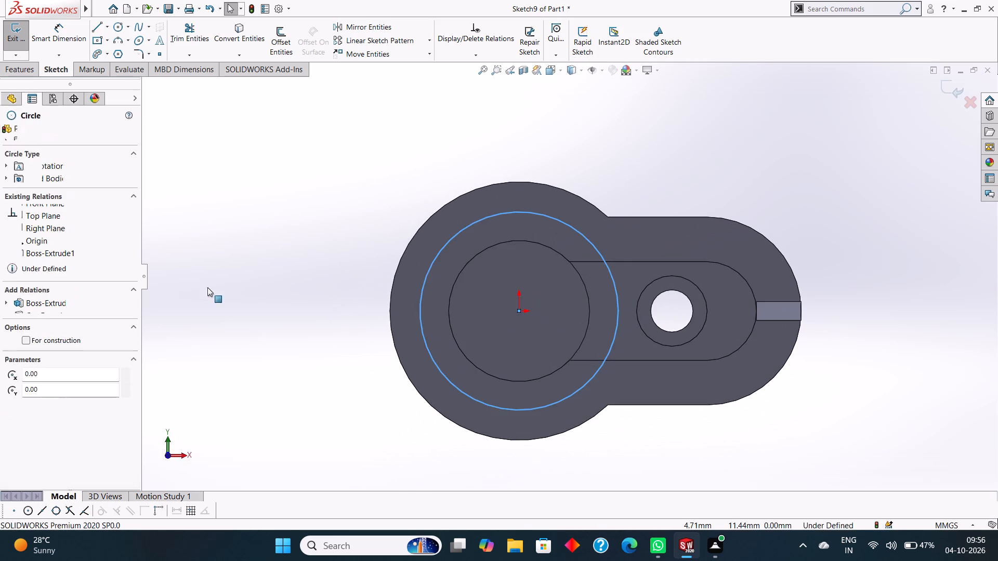
key(ctrl+z)
key(ctrl+z)
key(ctrl+z)
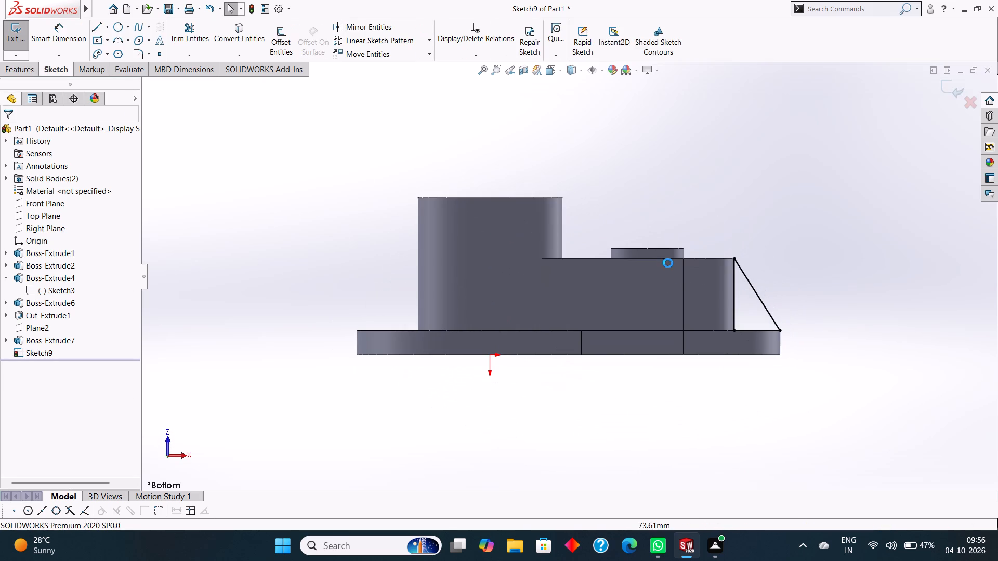
key(ctrl+z)
key(ctrl+z)
key(ctrl+z)
key(ctrl+z)
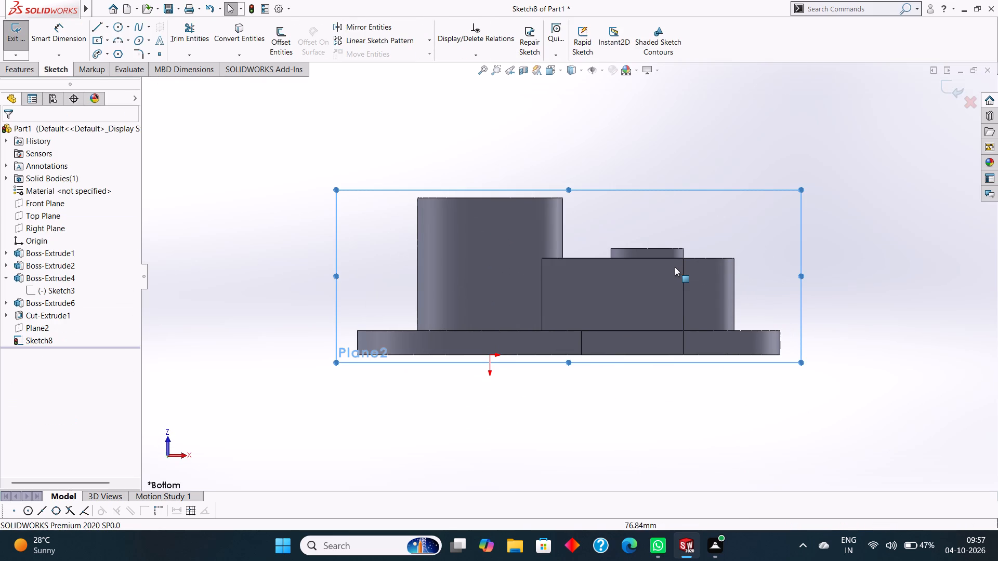
key(ctrl+z)
key(ctrl+z)
key(ctrl+z)
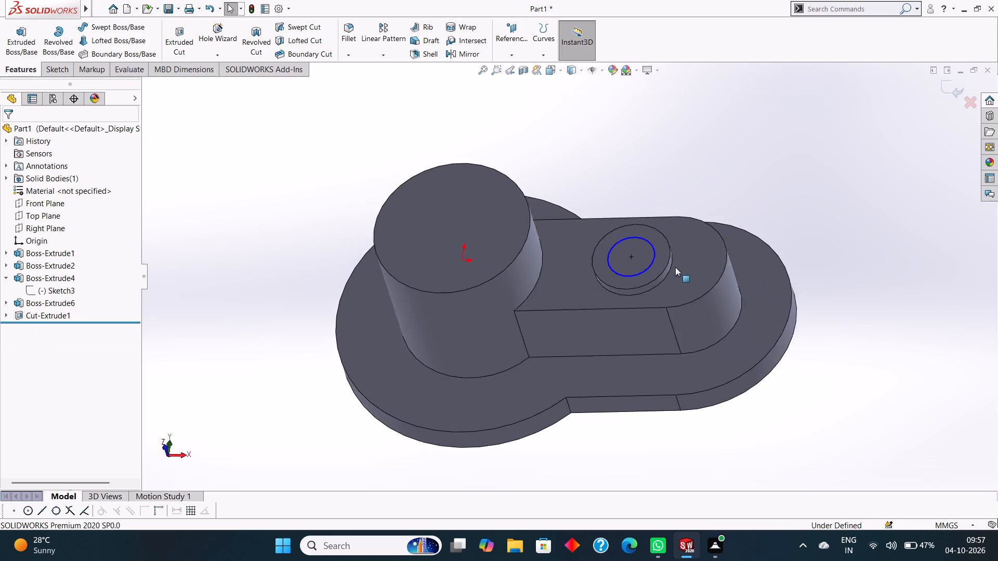
Undo the small boss with its bore and the round-ended boss extrusion, back to the open round-ended profile sketch.
key(ctrl+z)
key(ctrl+z)
key(ctrl+z)
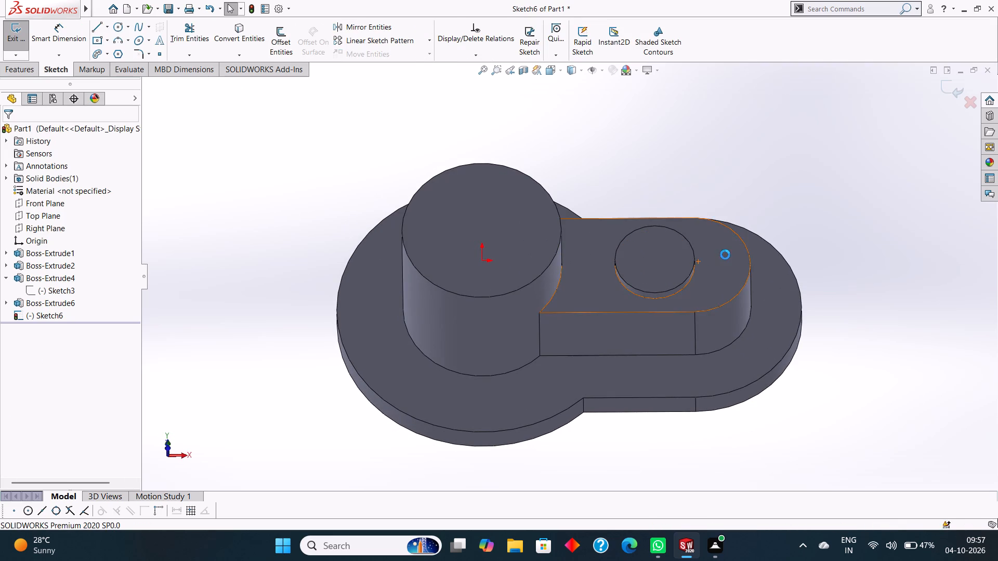
key(ctrl+z)
key(ctrl+z)
key(ctrl+z)
key(ctrl+z)
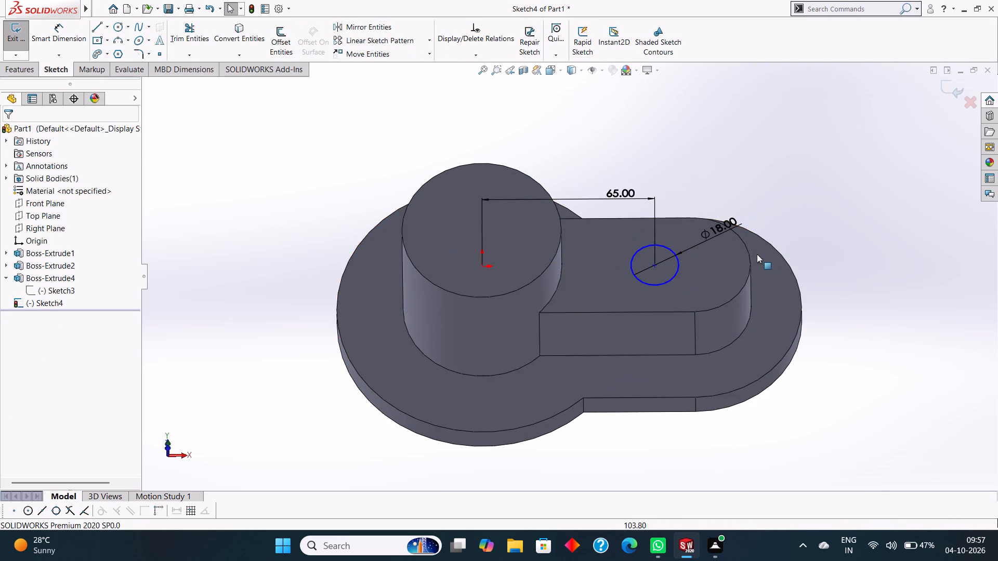
key(ctrl+z)
key(ctrl+z)
key(ctrl+z)
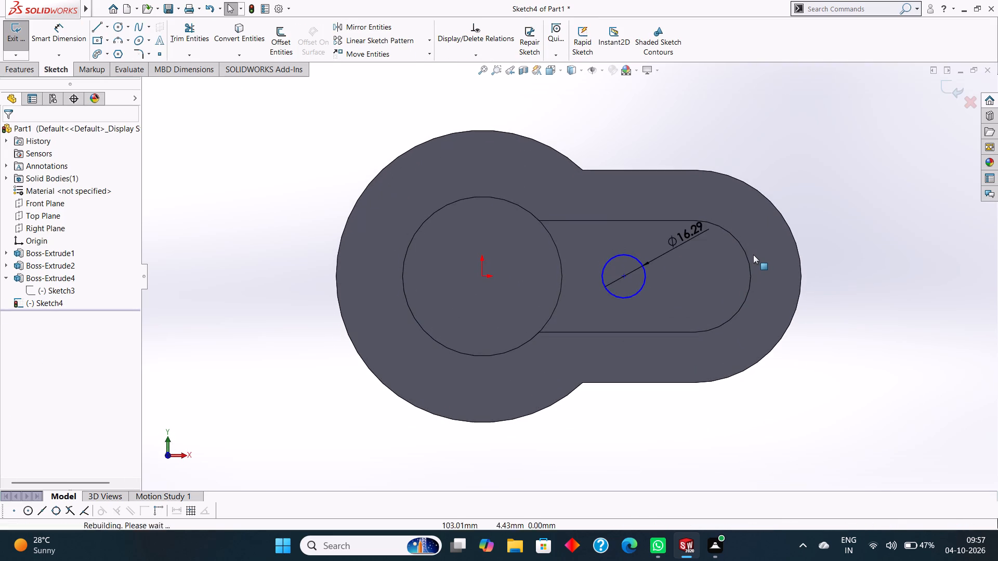
key(ctrl+z)
key(ctrl+z)
key(ctrl+z)
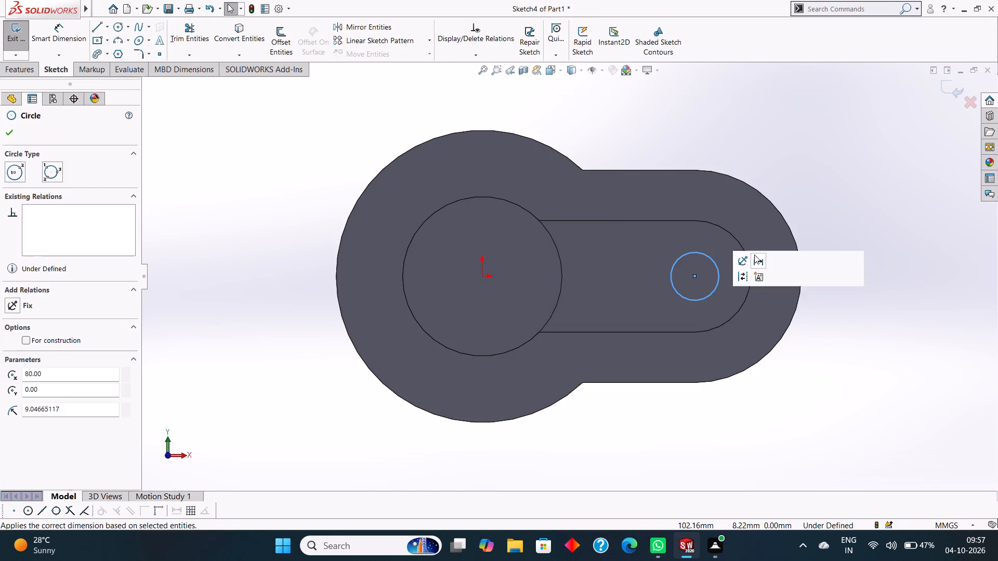
key(ctrl+z)
key(ctrl+z)
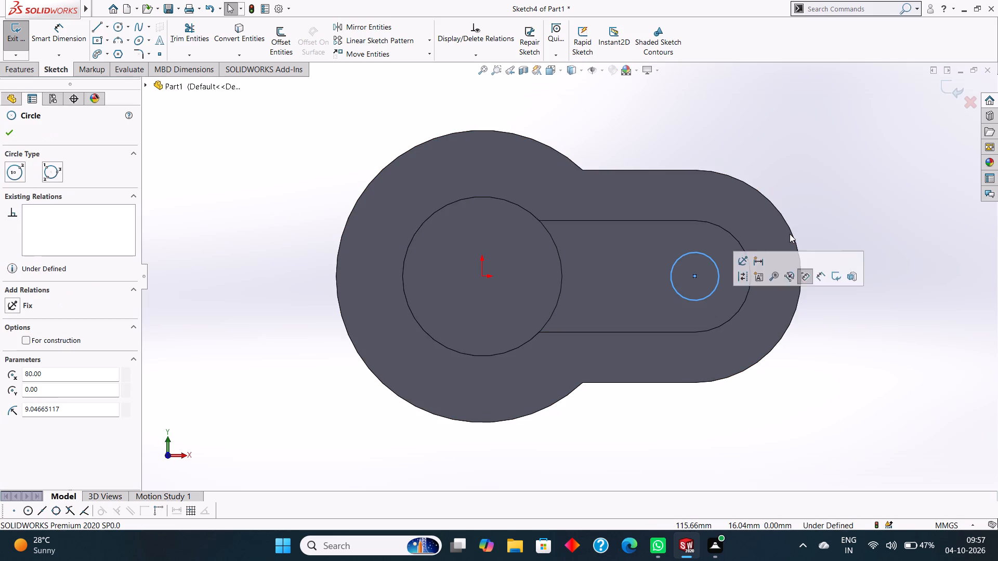
key(ctrl+z)
key(ctrl+z)
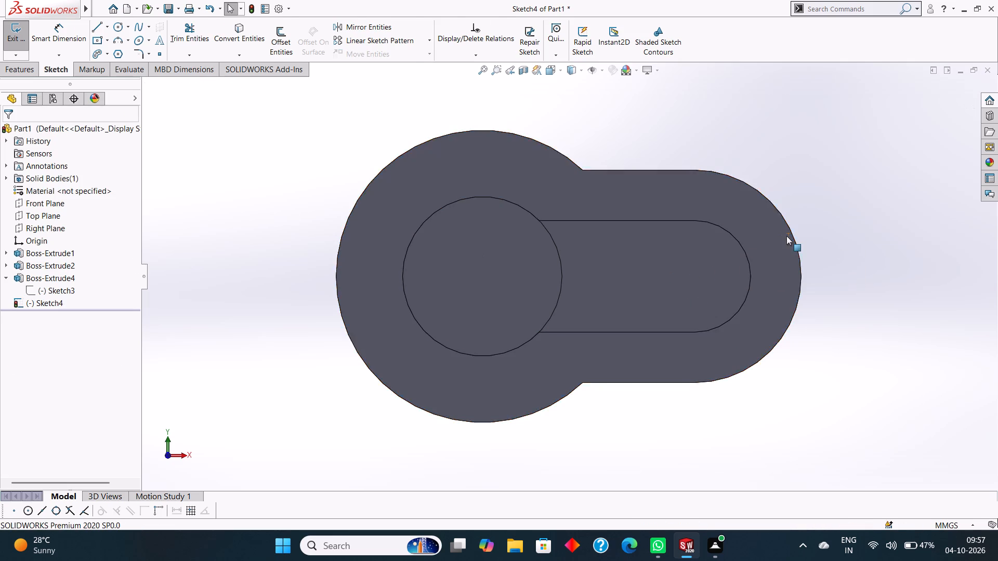
key(ctrl+z)
key(ctrl+z)
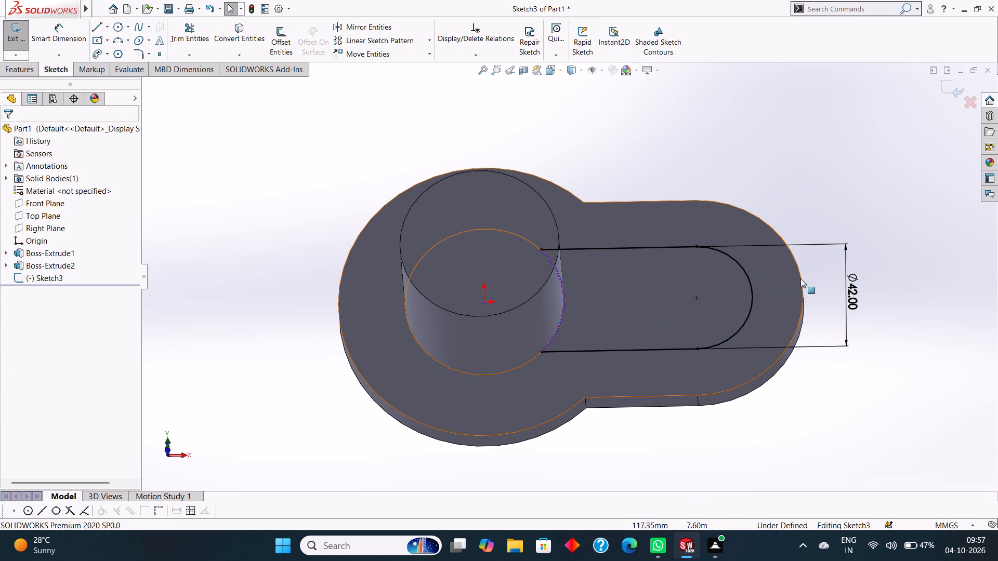
Set the round-ended profile's 42 mm width dimension to 22 mm.
double_click(852, 294)
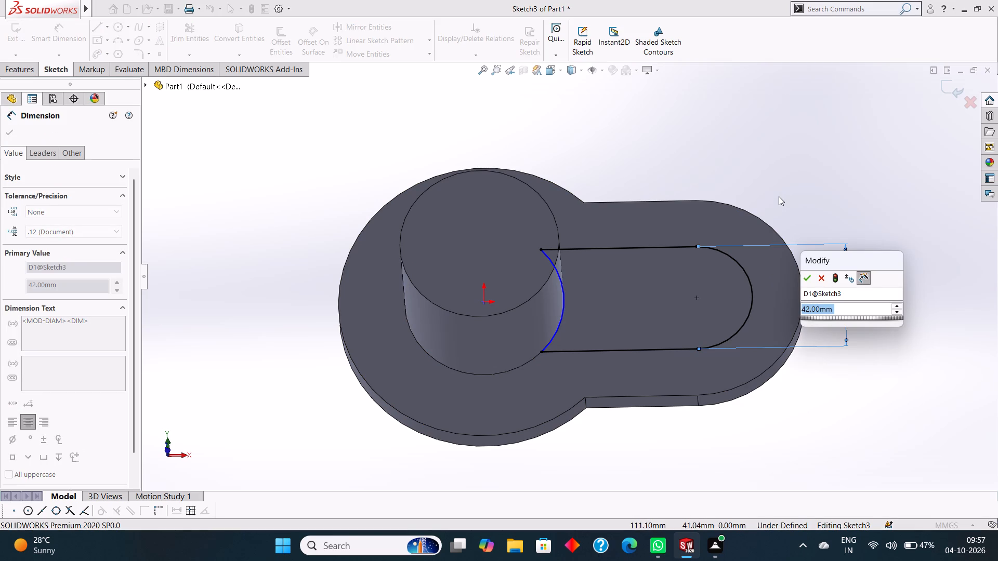
key(2)
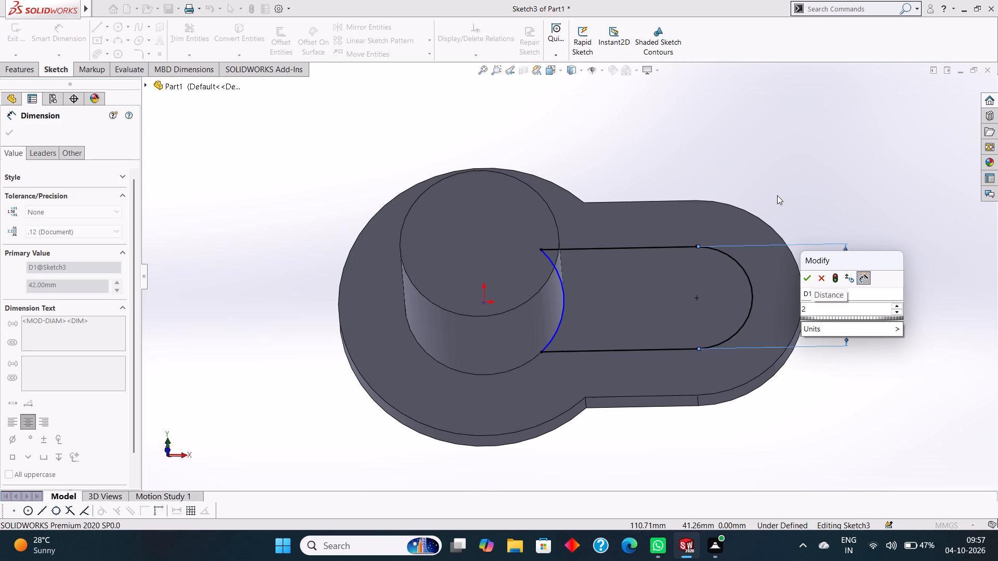
key(2)
key(Return)
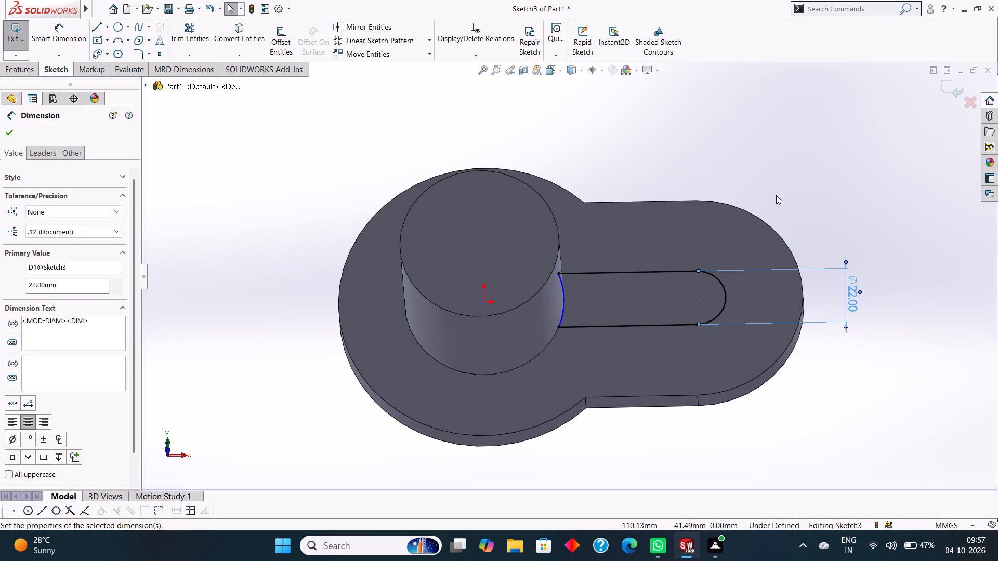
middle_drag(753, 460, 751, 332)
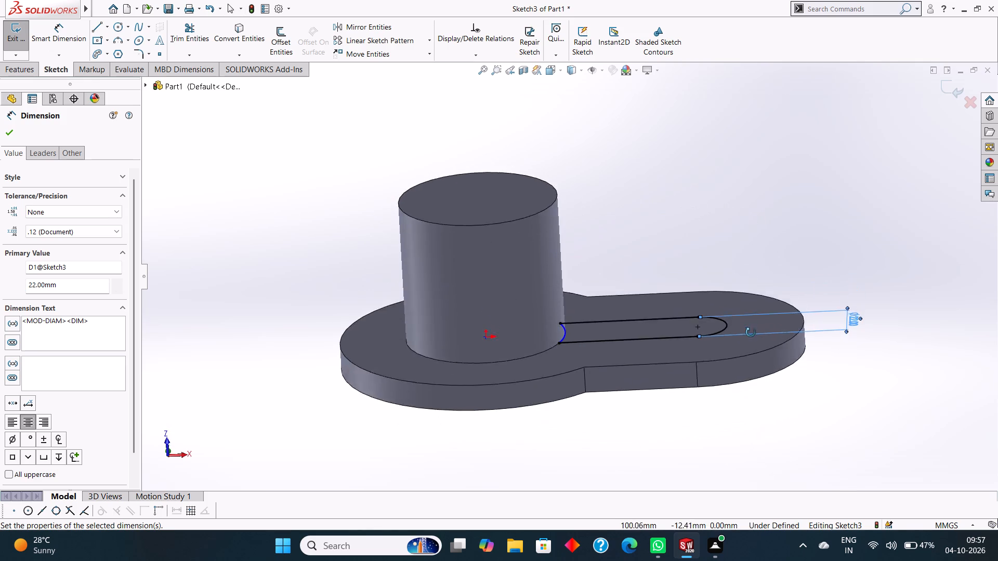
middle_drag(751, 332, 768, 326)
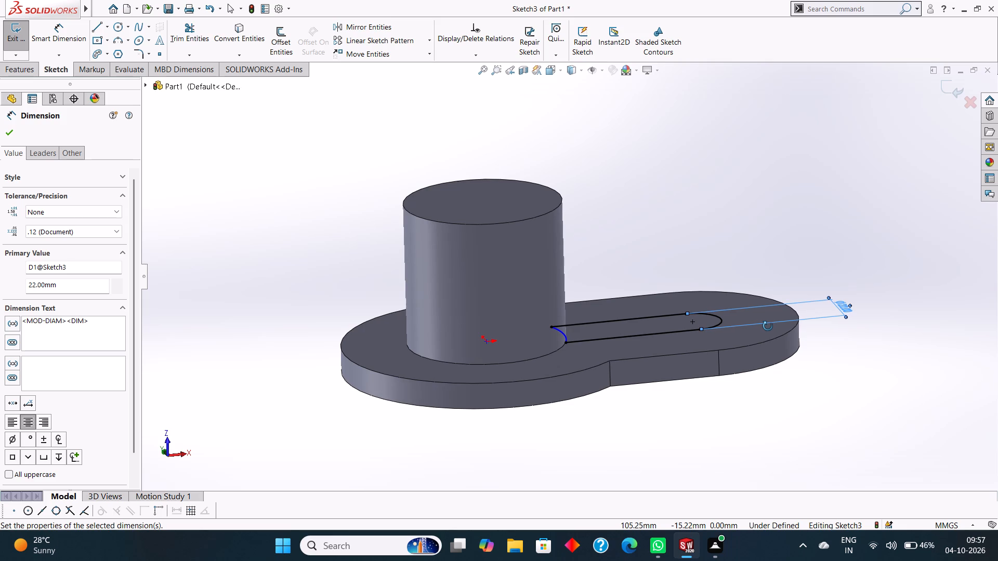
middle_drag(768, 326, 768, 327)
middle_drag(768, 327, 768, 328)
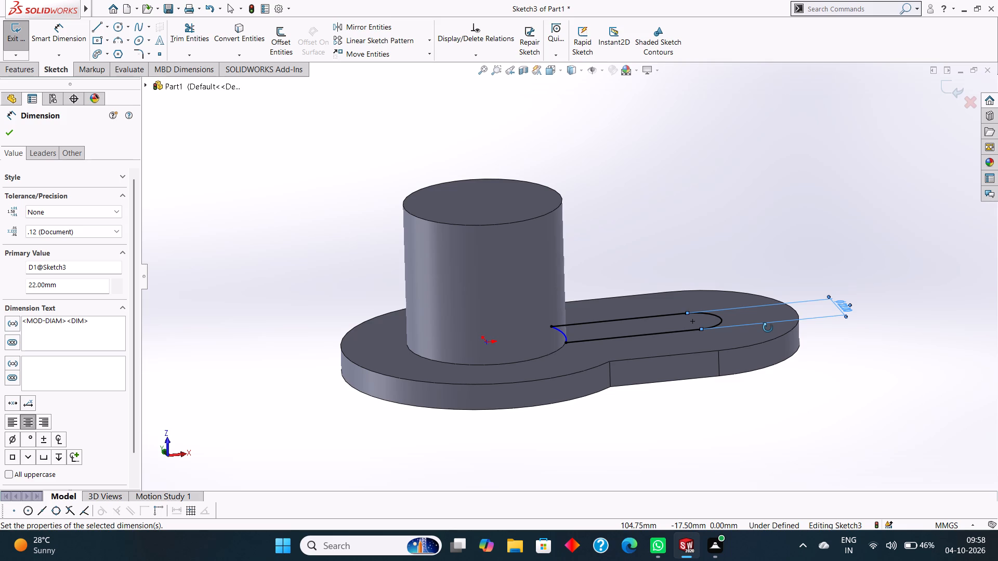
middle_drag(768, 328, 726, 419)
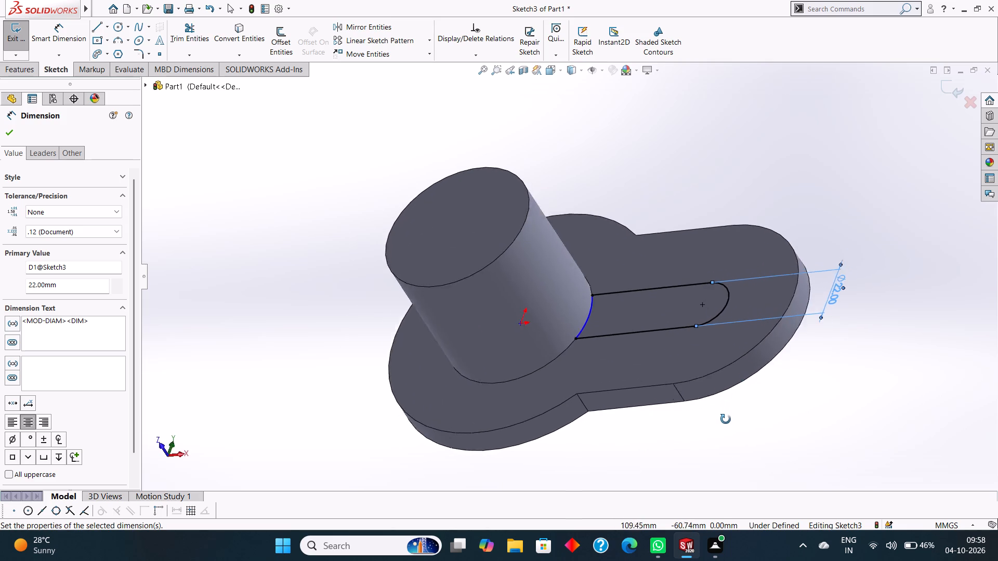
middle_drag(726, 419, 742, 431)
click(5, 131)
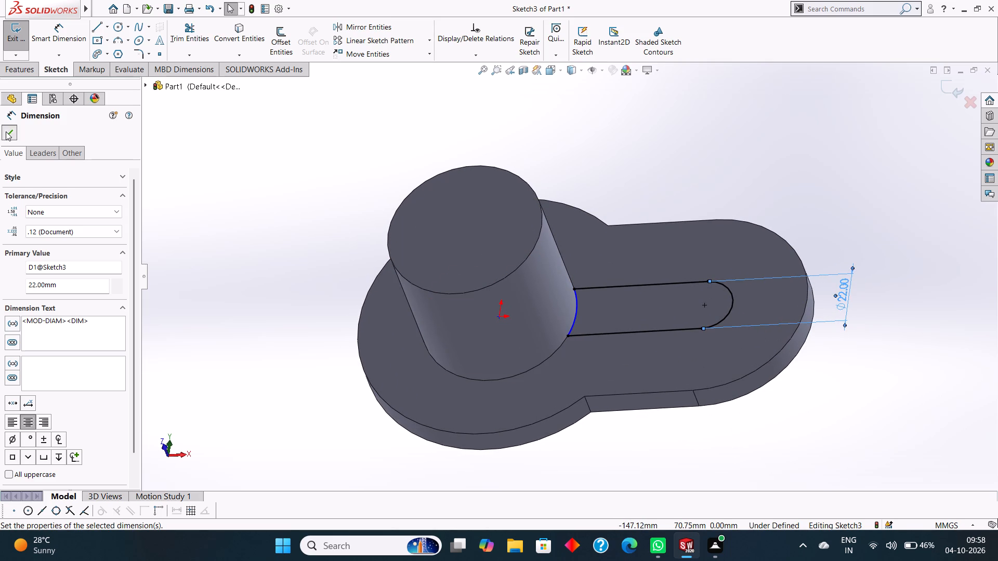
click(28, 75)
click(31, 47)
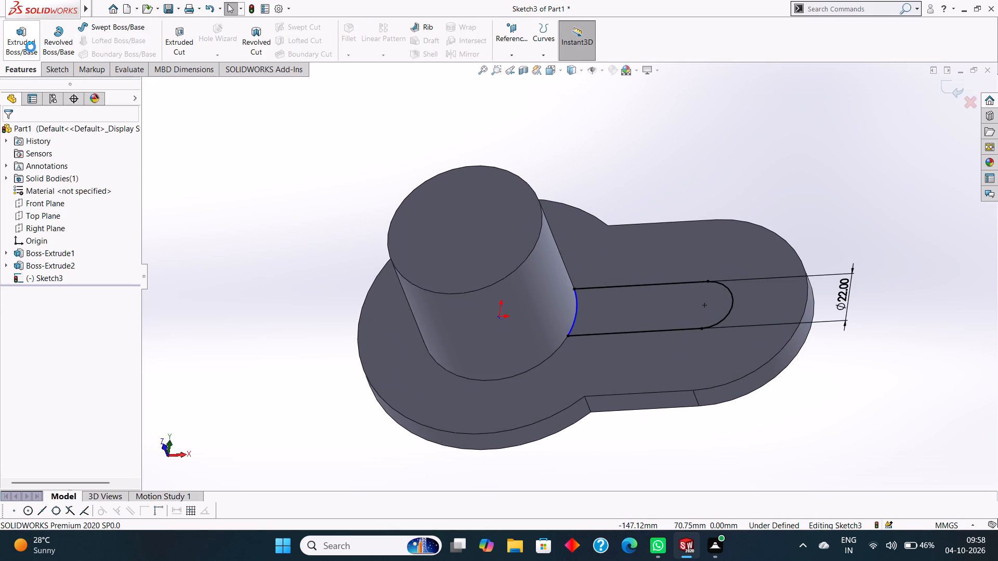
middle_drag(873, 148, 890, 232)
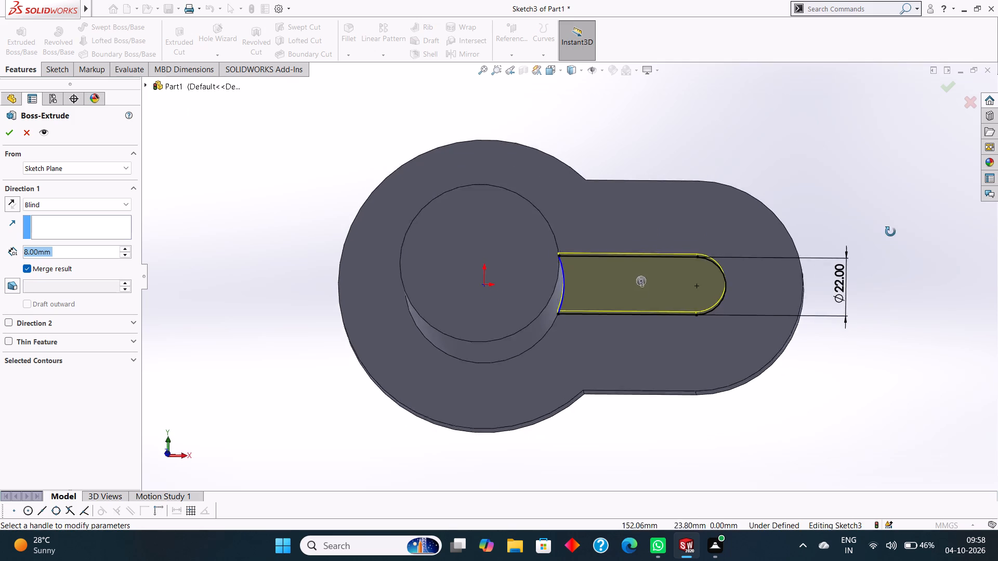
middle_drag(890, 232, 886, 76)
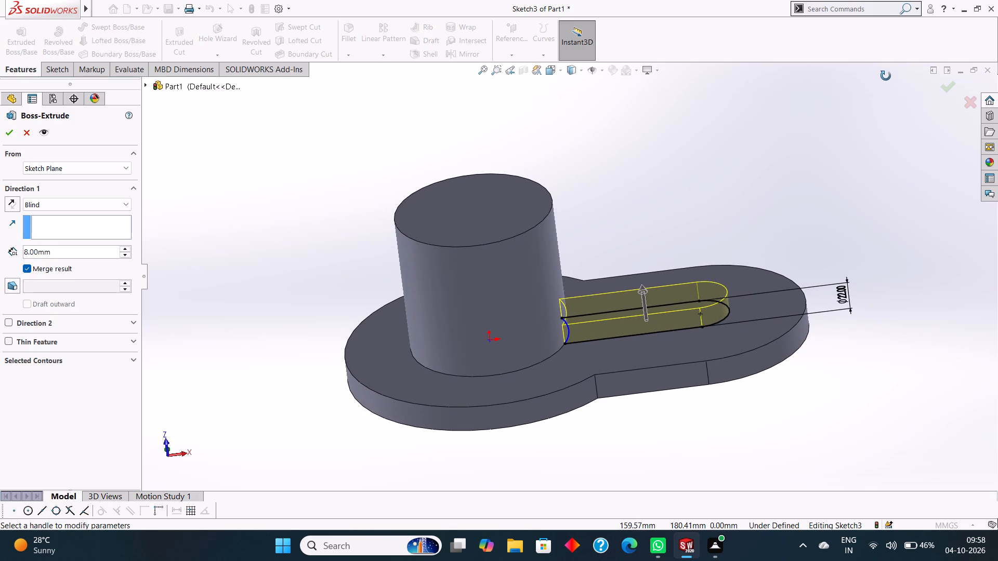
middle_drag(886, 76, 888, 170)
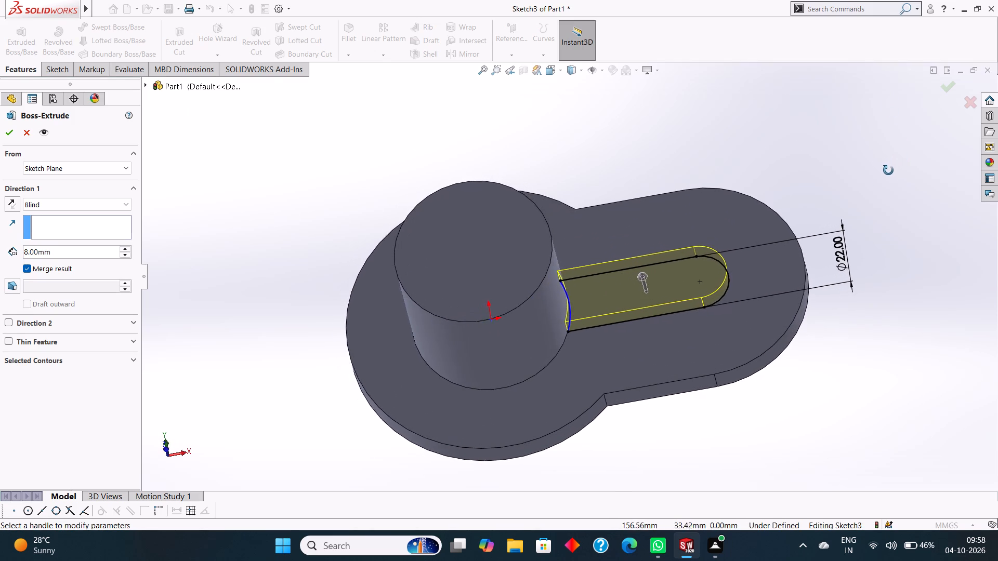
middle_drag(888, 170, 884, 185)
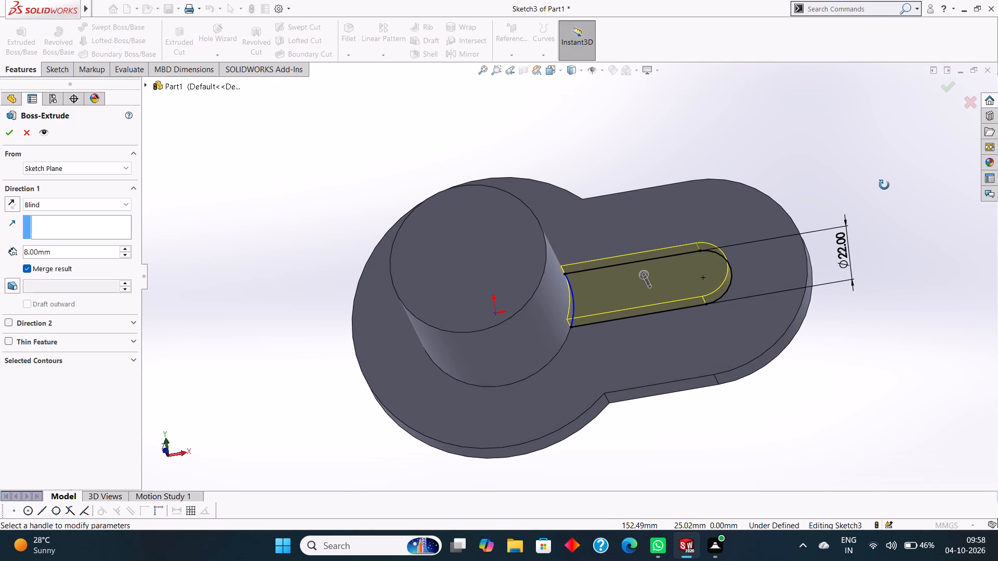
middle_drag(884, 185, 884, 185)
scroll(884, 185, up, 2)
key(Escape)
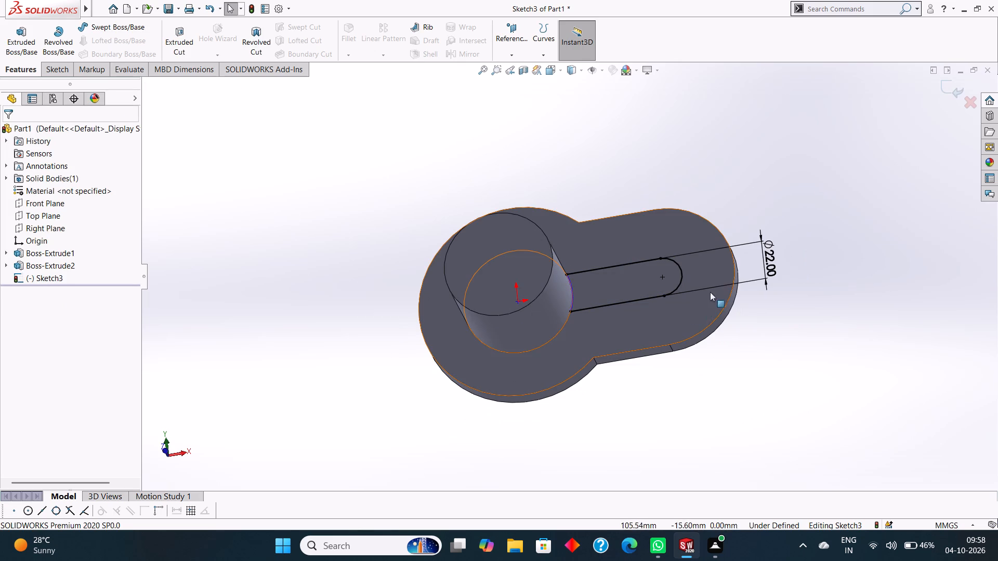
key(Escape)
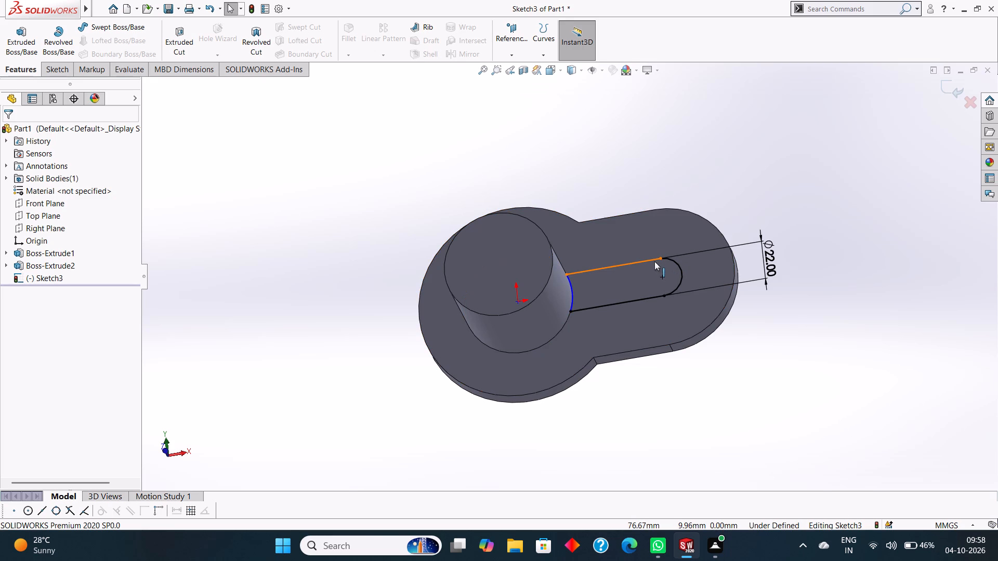
Undo the 22 mm width change and the circle trim, back to the full 42 mm circle with its two tangent lines.
key(ctrl+z)
key(ctrl+z)
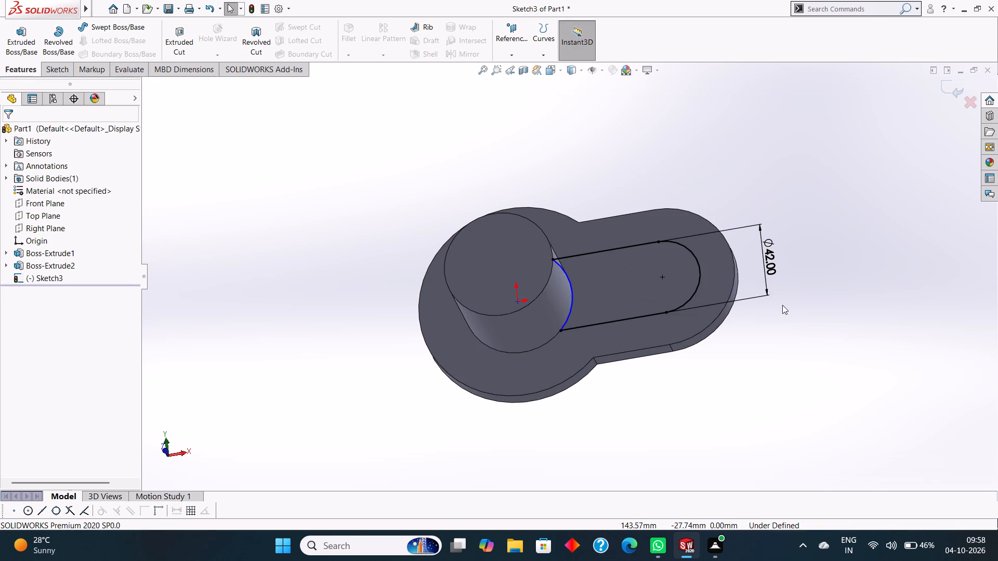
key(ctrl+z)
key(ctrl+z)
key(ctrl+z)
key(ctrl+z)
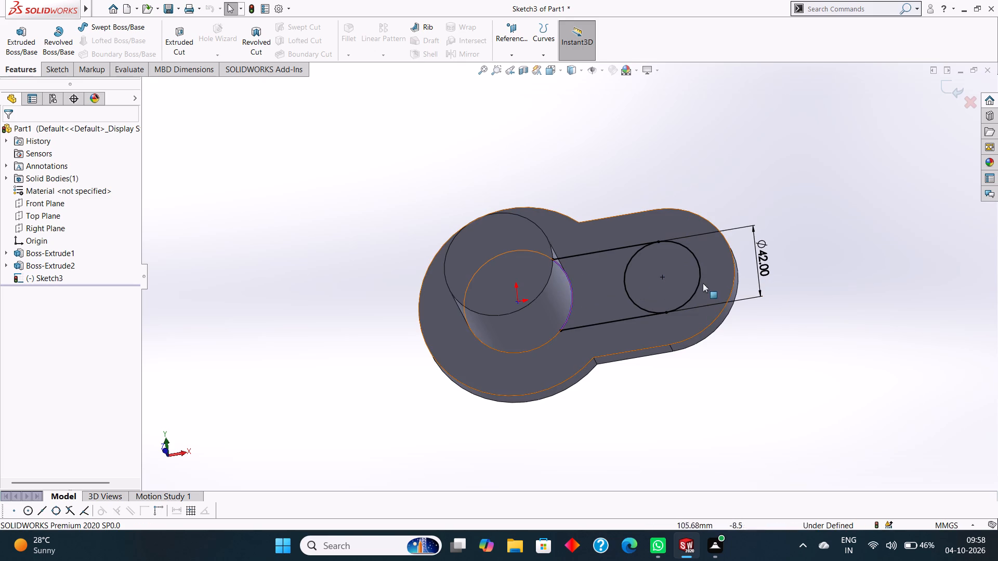
key(ctrl+z)
key(ctrl+z)
right_click(622, 247)
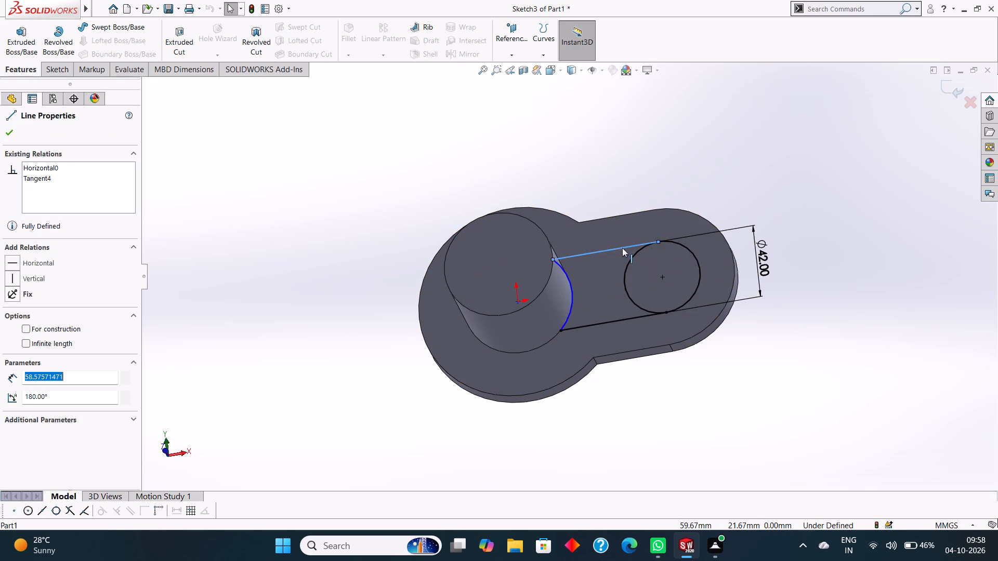
key(Escape)
key(Escape)
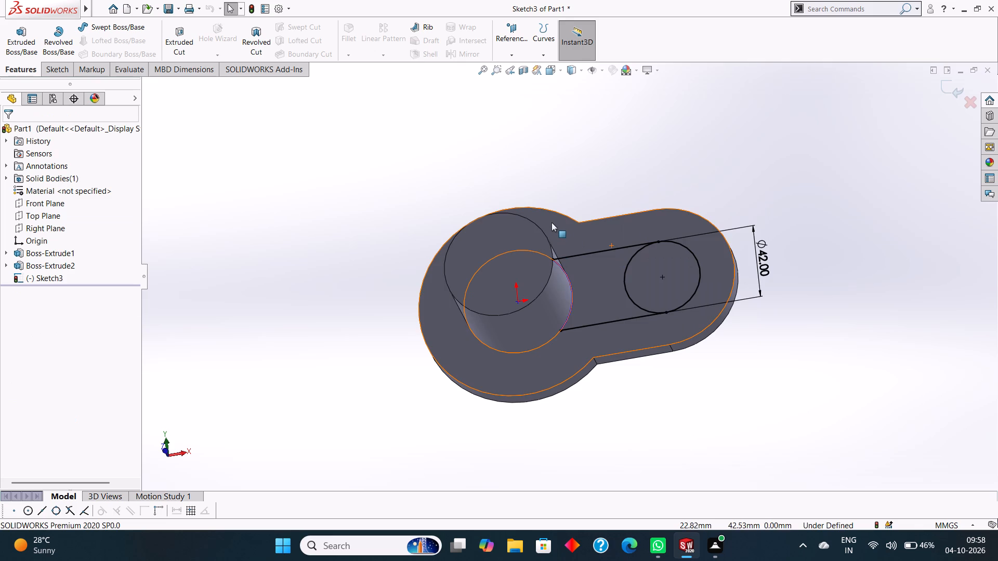
View the plate's top face straight on and sketch a circle about 81 mm in diameter centred on the origin.
click(551, 219)
key(ctrl+8)
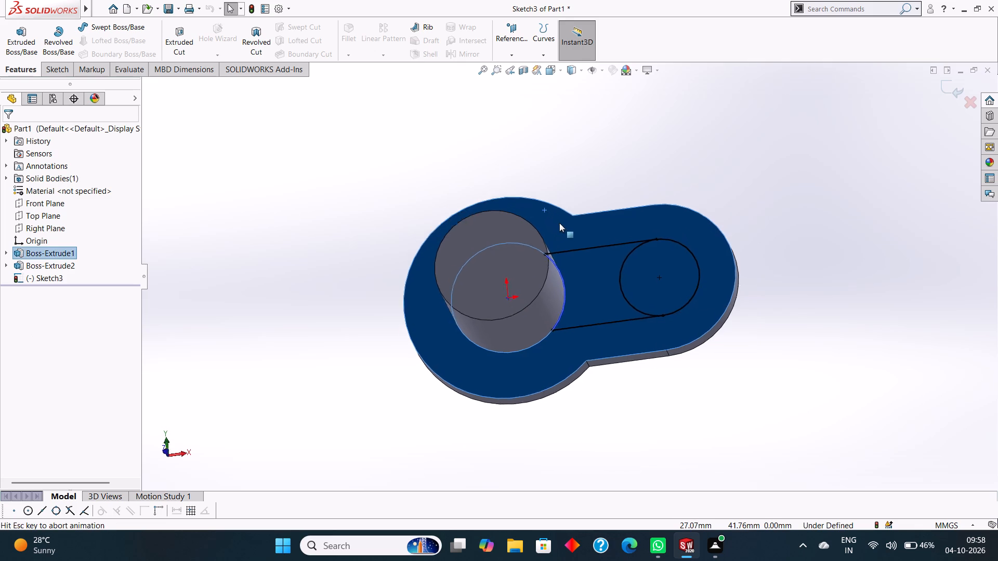
key(Escape)
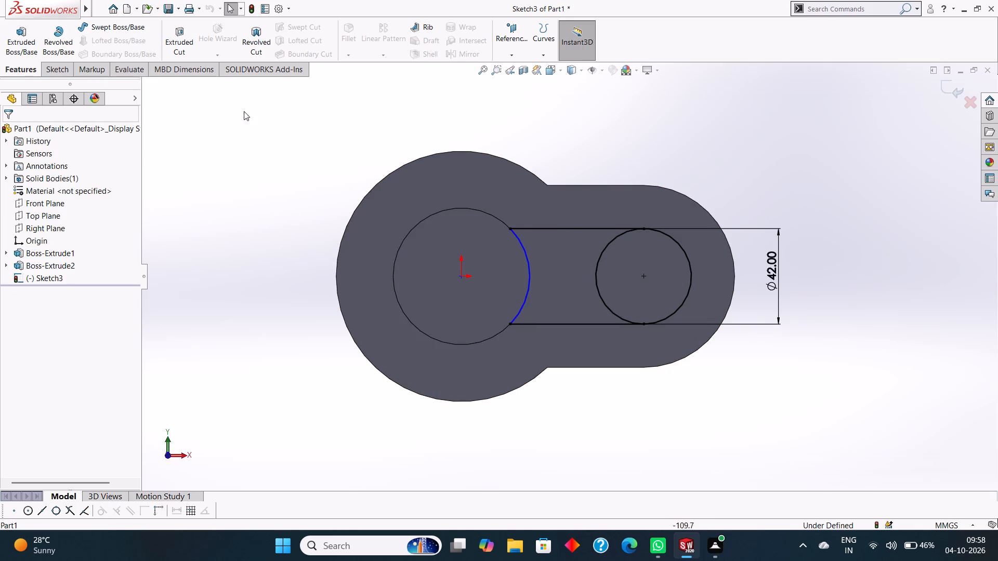
right_click(424, 179)
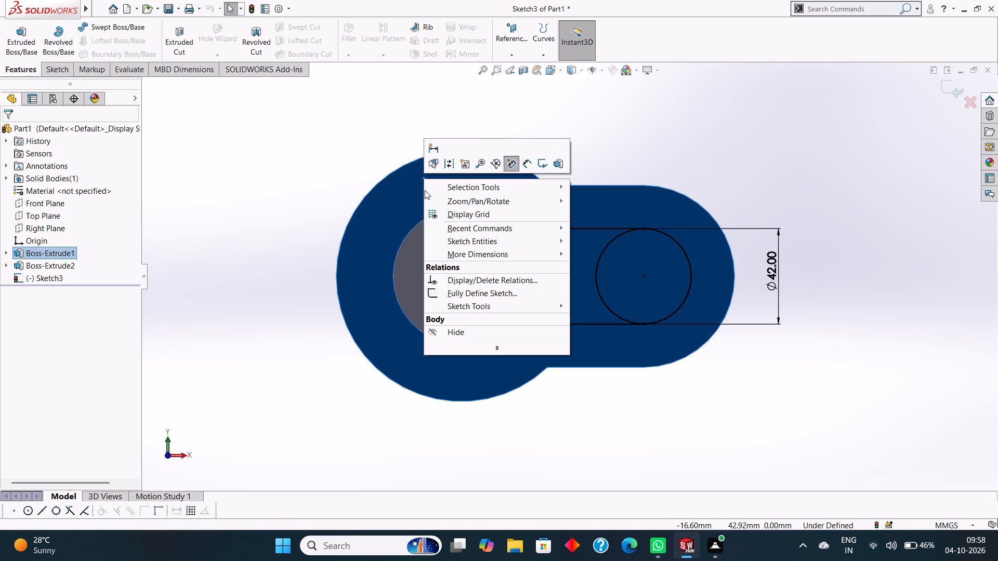
key(Escape)
click(65, 74)
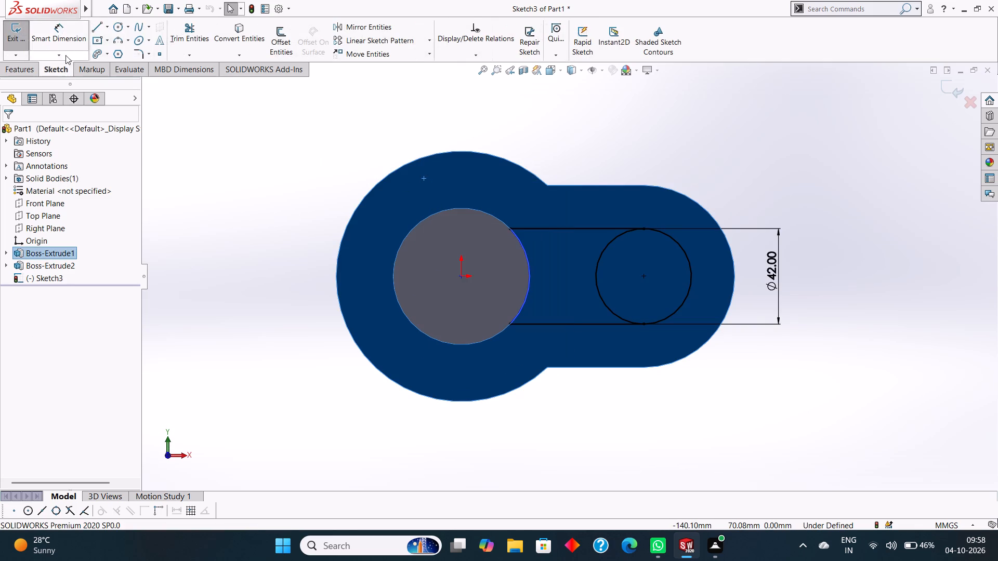
click(117, 26)
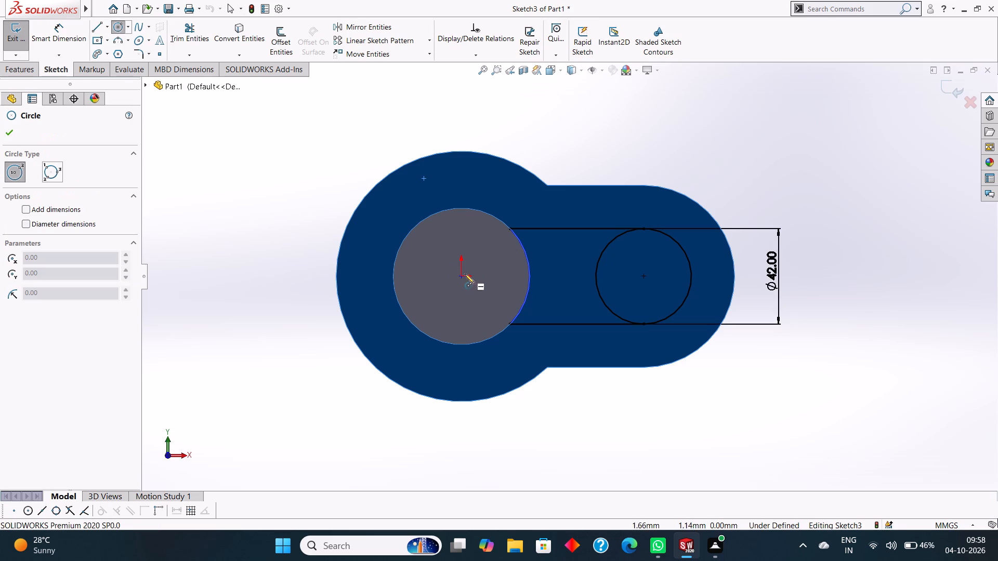
drag(462, 275, 530, 339)
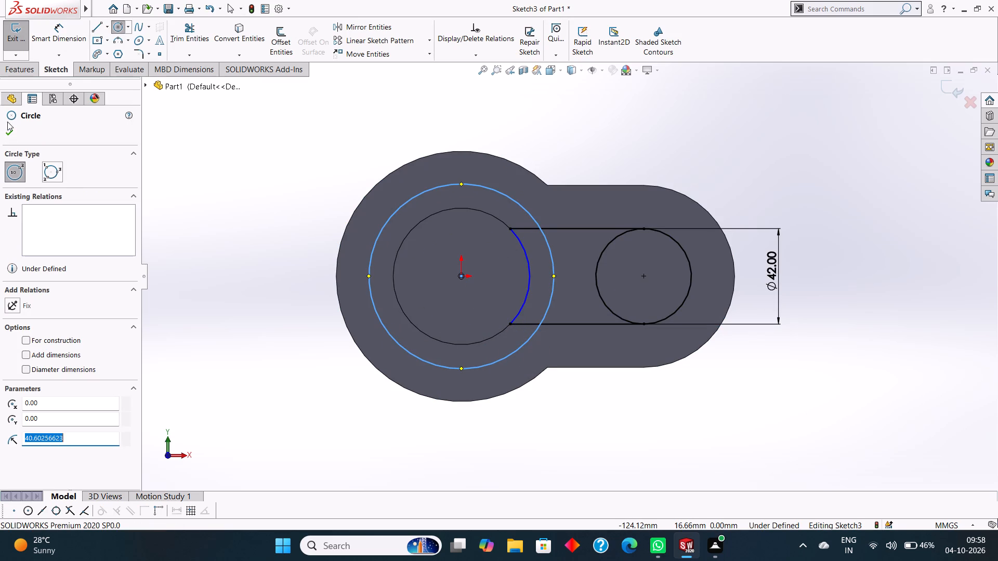
click(9, 133)
Dimension the new circle around the round boss to a diameter of 80 mm.
click(64, 28)
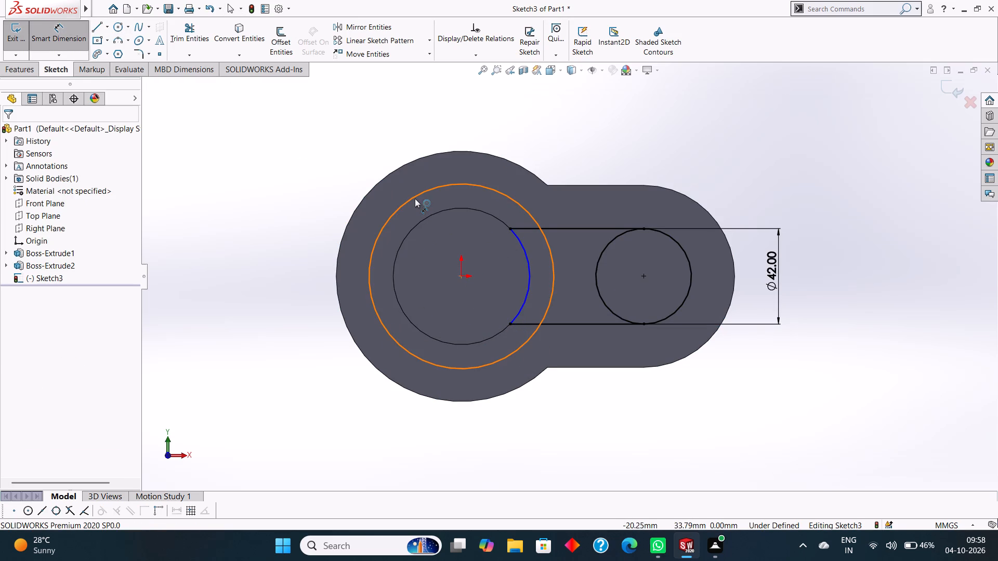
click(415, 198)
click(317, 153)
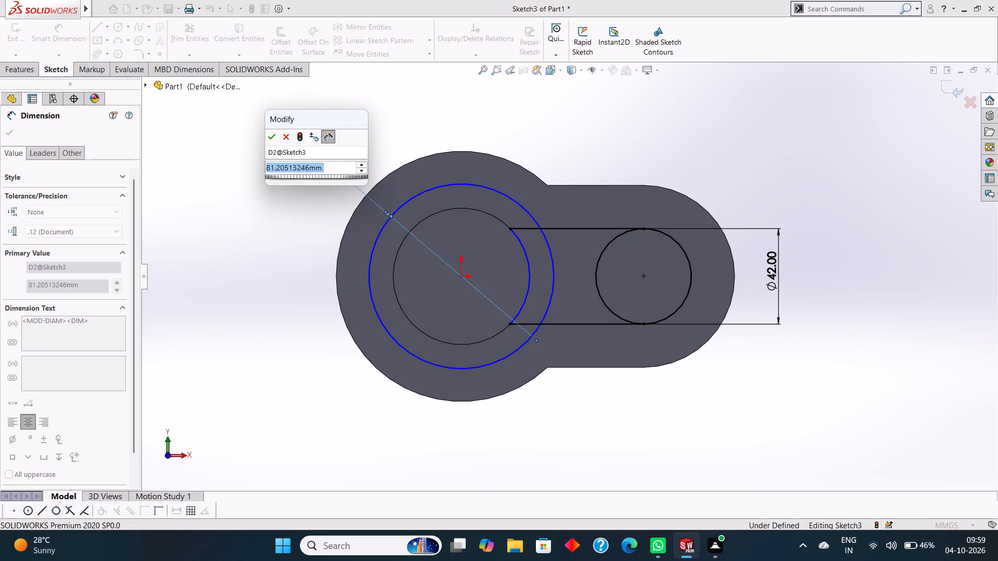
text(80)
key(Return)
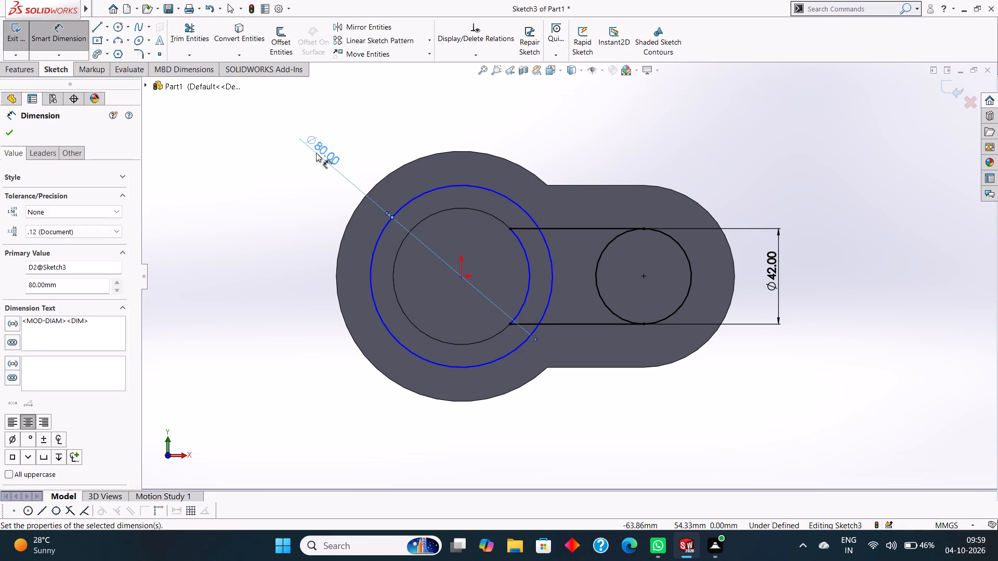
click(9, 128)
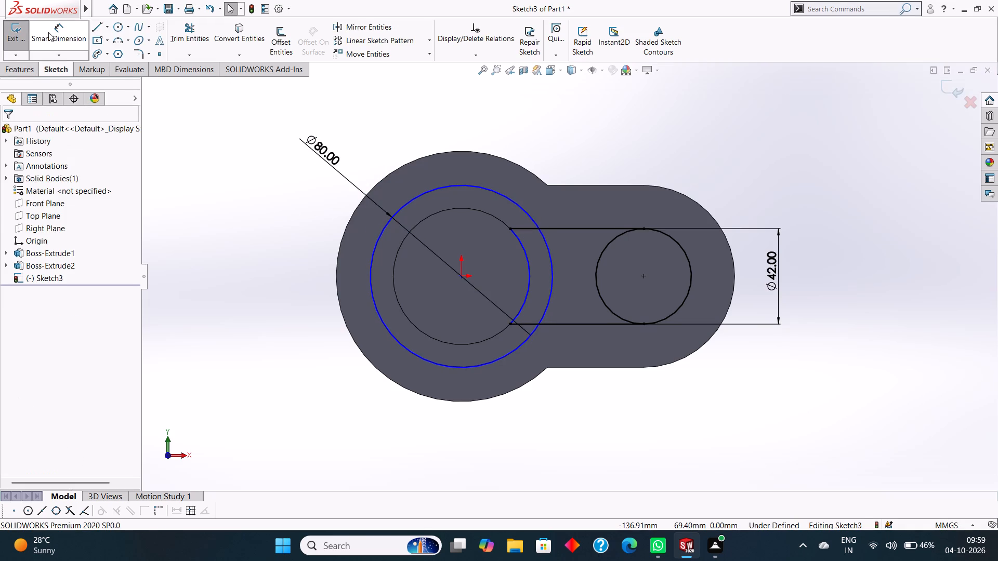
Draw a horizontal centerline from the origin to the 80 mm circle.
click(106, 28)
click(112, 52)
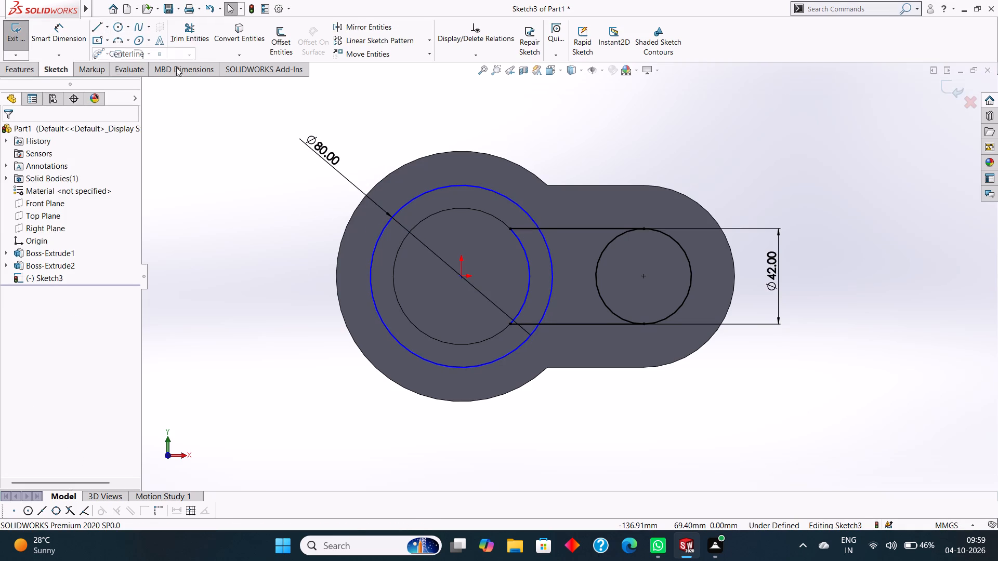
click(462, 277)
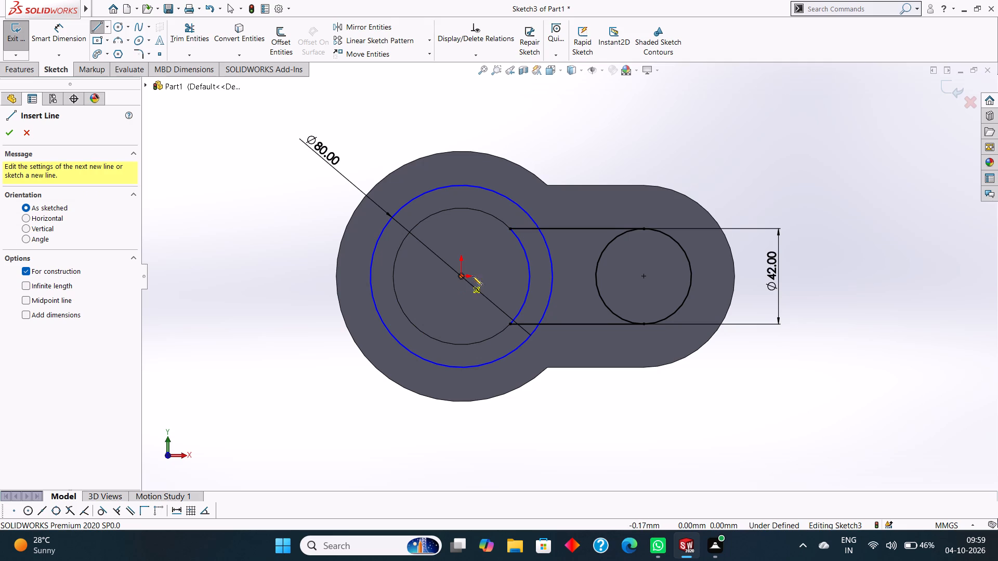
click(553, 279)
key(Escape)
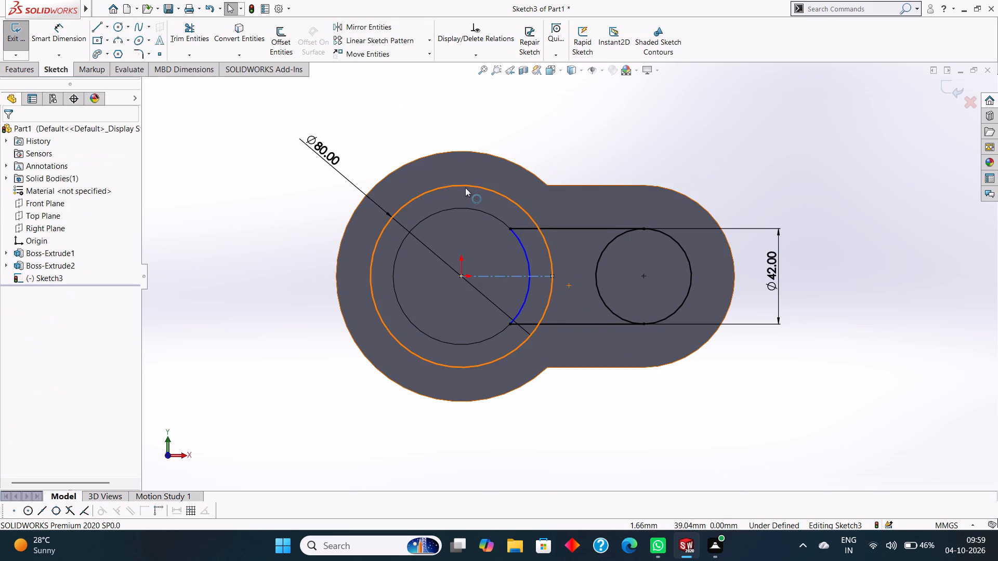
Convert the 80 mm circle to construction geometry.
right_click(465, 188)
click(491, 177)
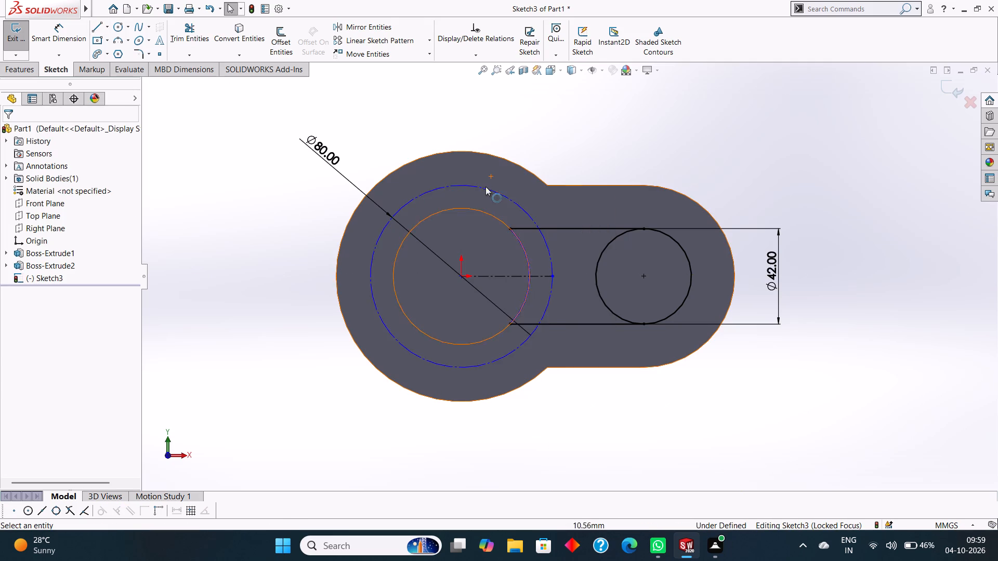
key(Escape)
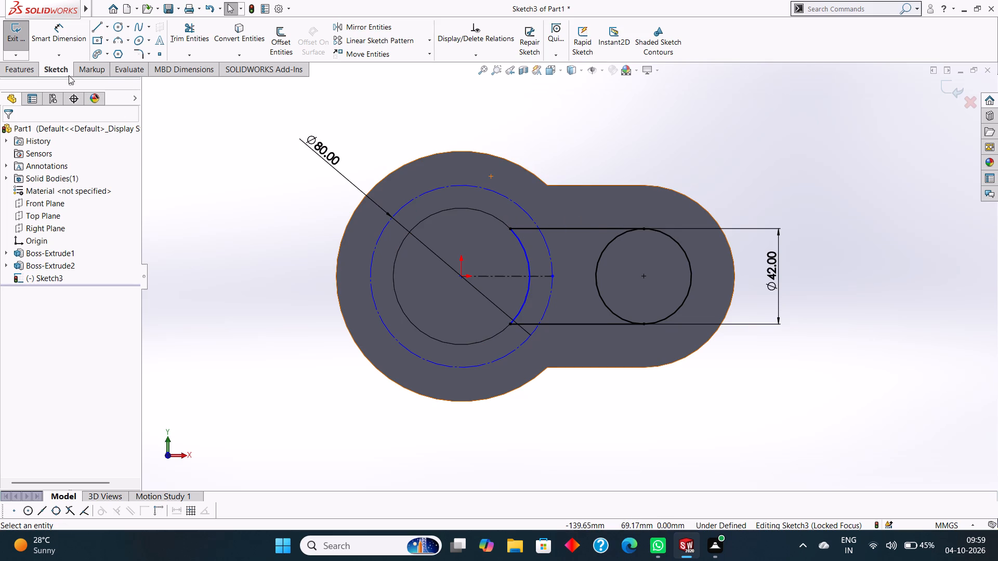
Draw a centerline from the origin up to the 80 mm construction circle at 45° above the horizontal centerline.
click(108, 28)
click(120, 54)
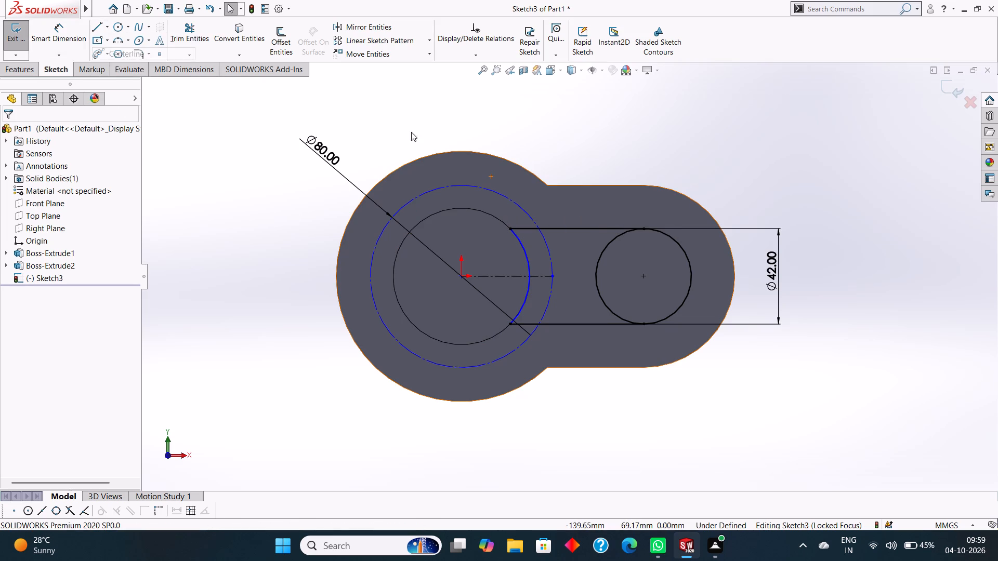
click(461, 276)
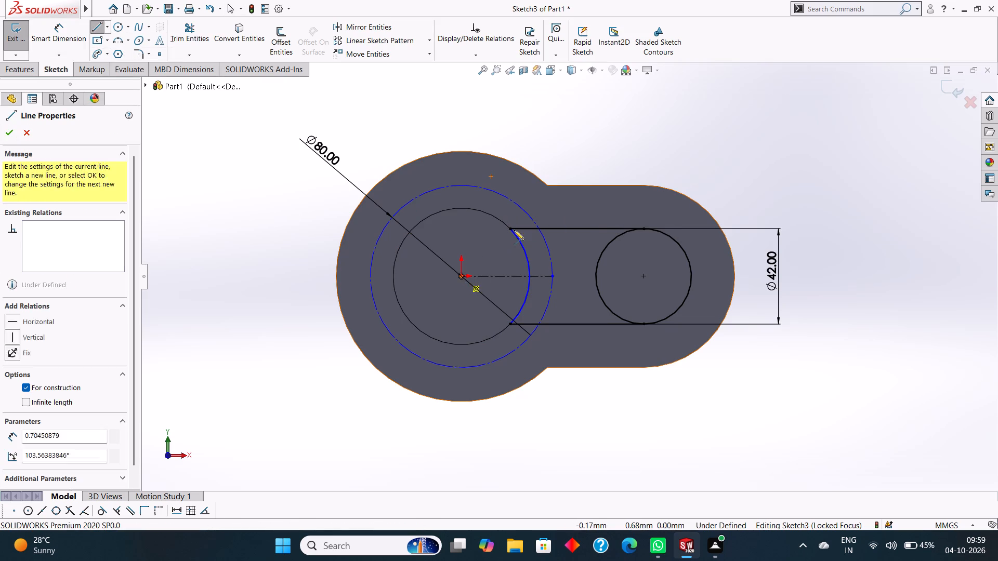
click(526, 213)
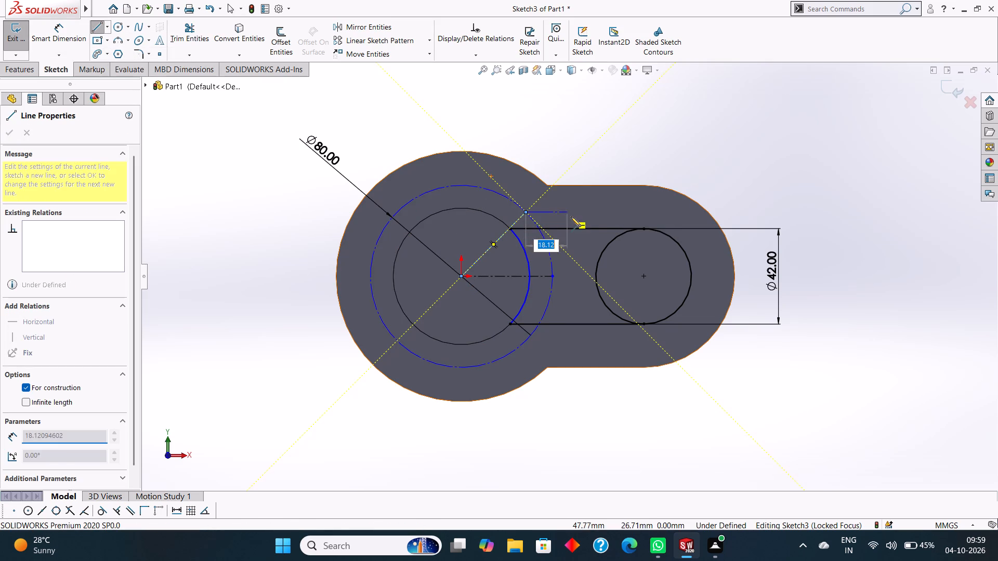
key(Escape)
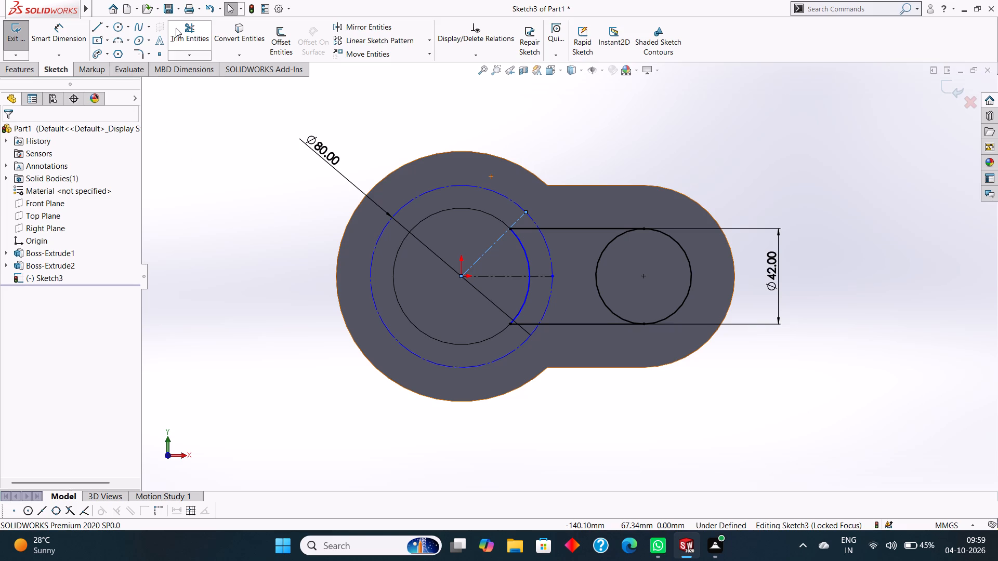
Dimension the angle between the horizontal and the inclined centerline at 45°.
click(63, 38)
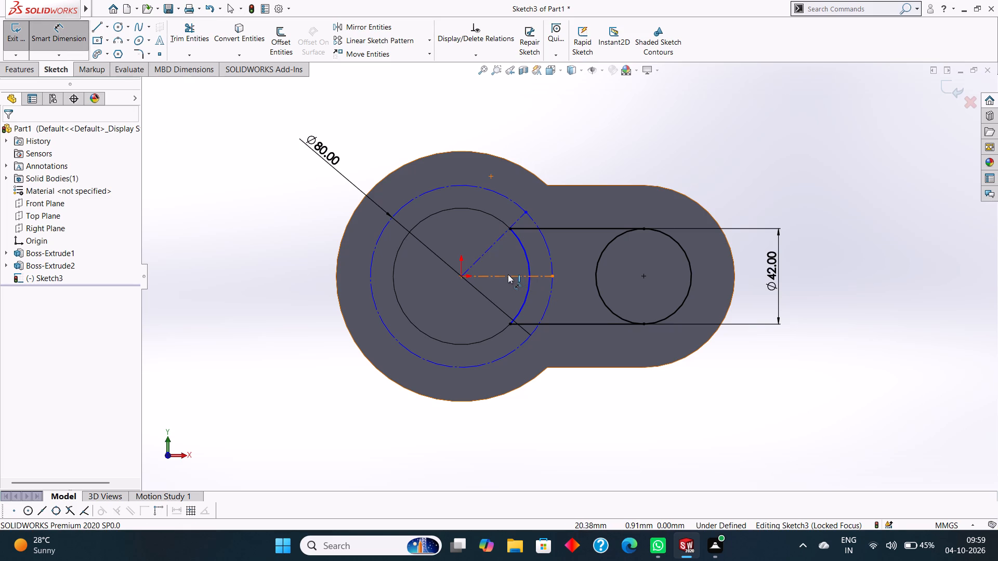
click(508, 274)
click(491, 246)
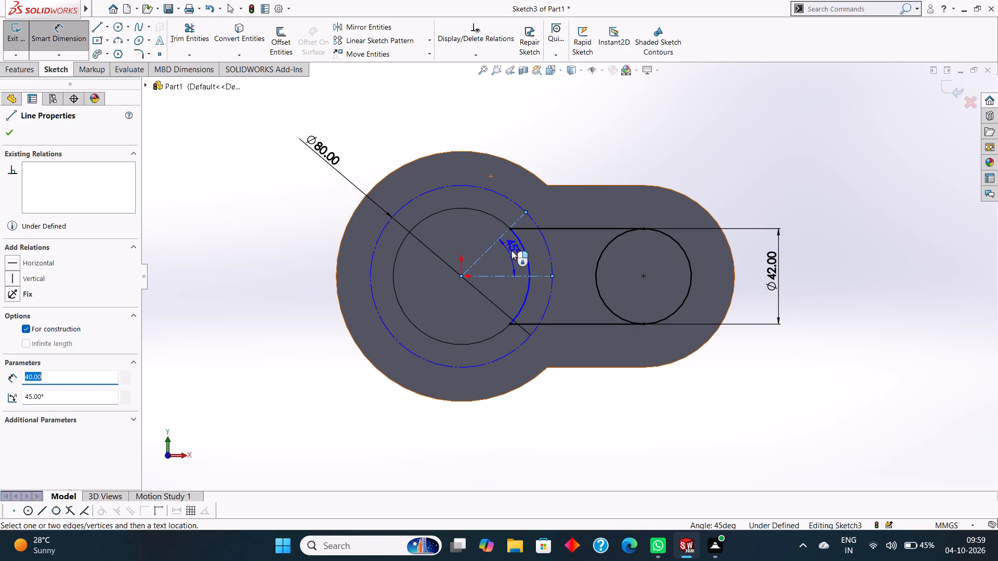
click(567, 247)
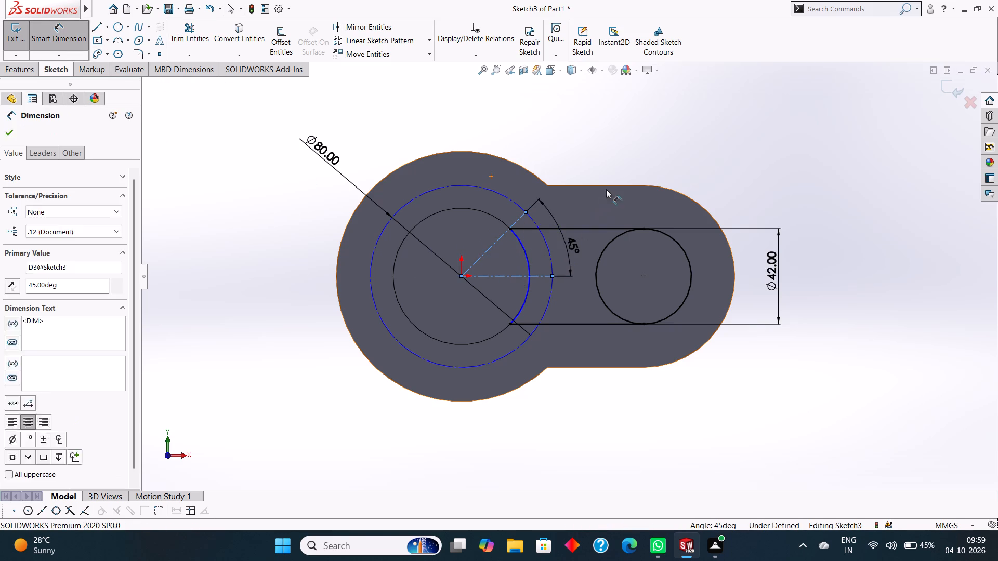
click(521, 231)
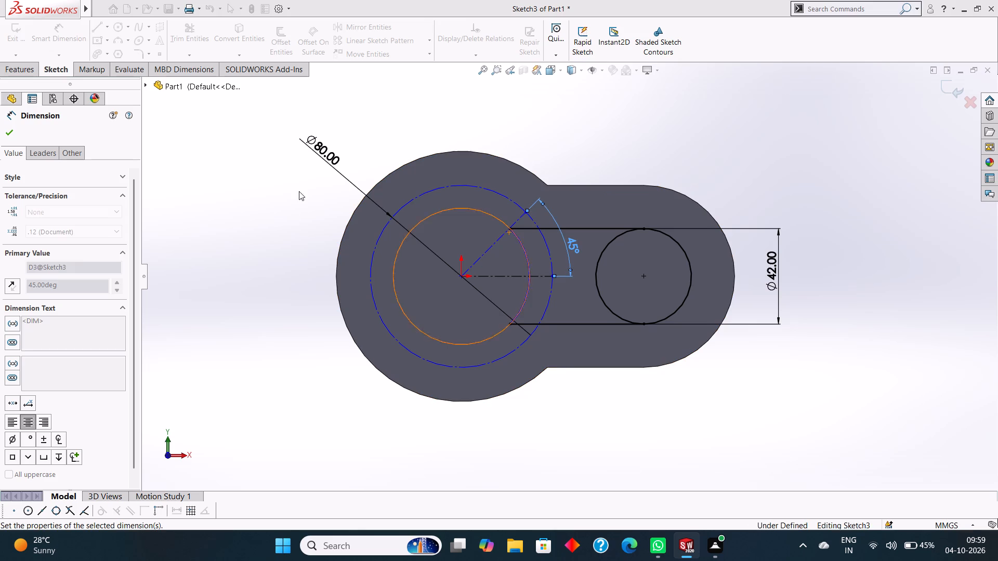
click(15, 127)
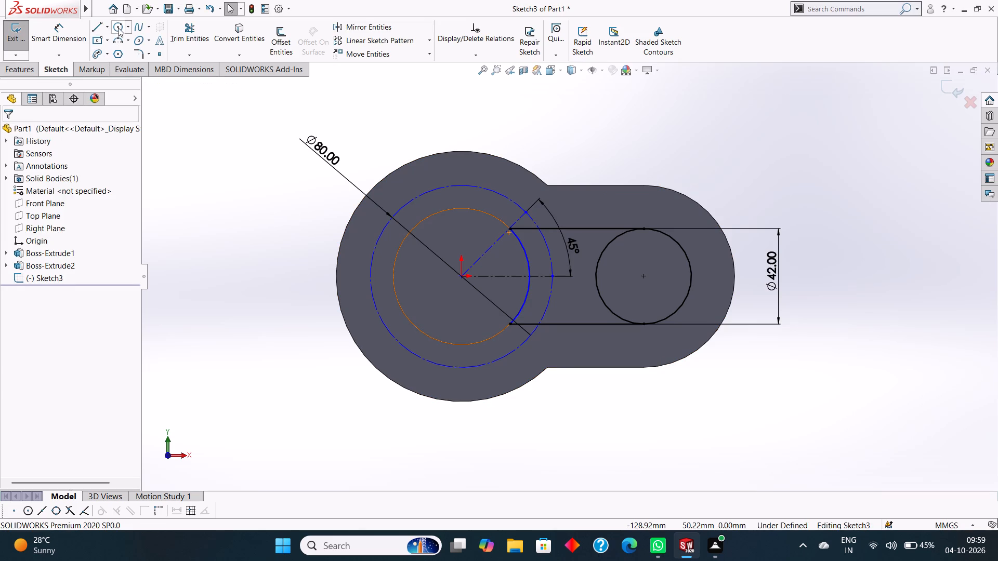
Sketch a circle of about 9.3 mm radius centred where the inclined centerline meets the 80 mm construction circle.
click(118, 27)
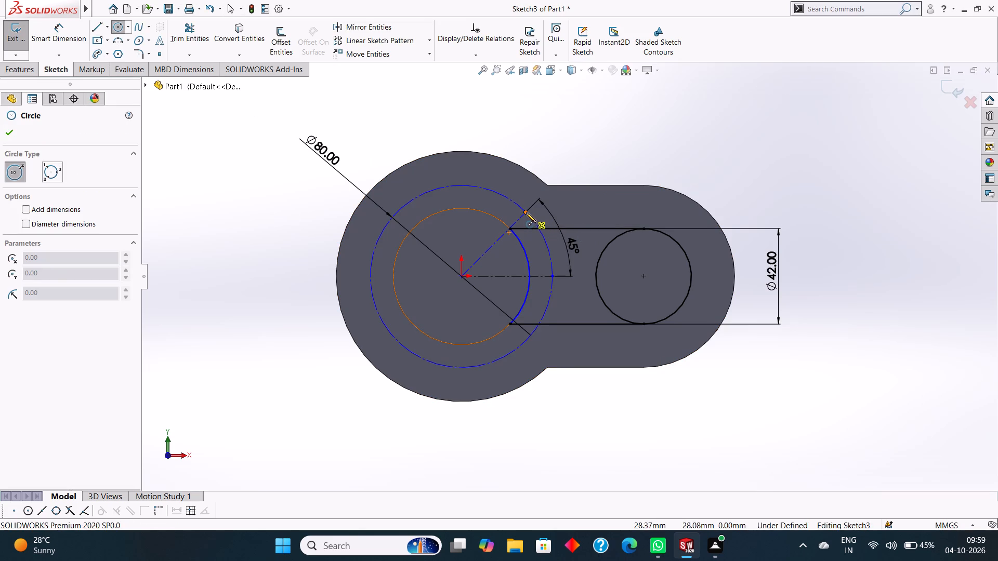
drag(526, 212, 542, 224)
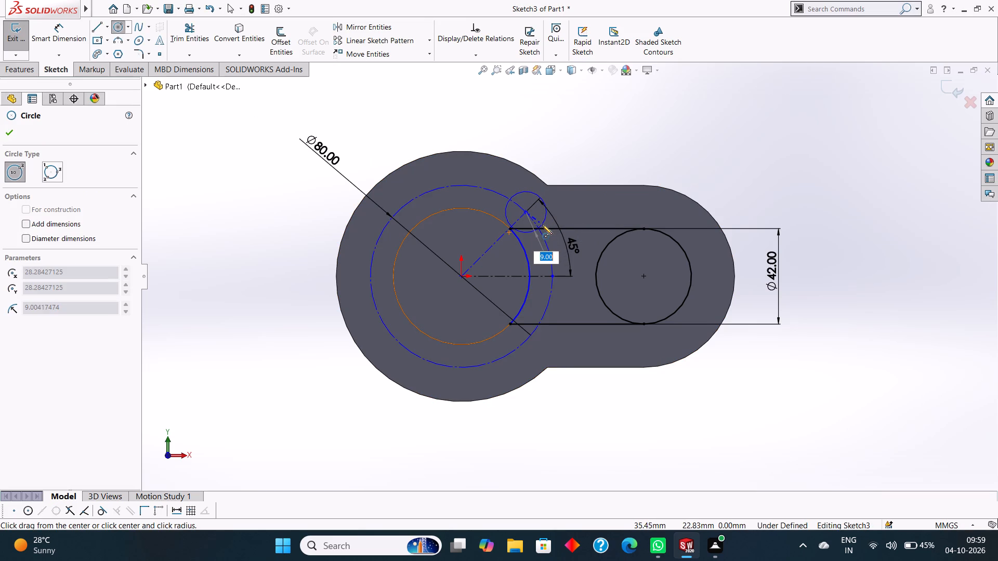
drag(542, 224, 542, 225)
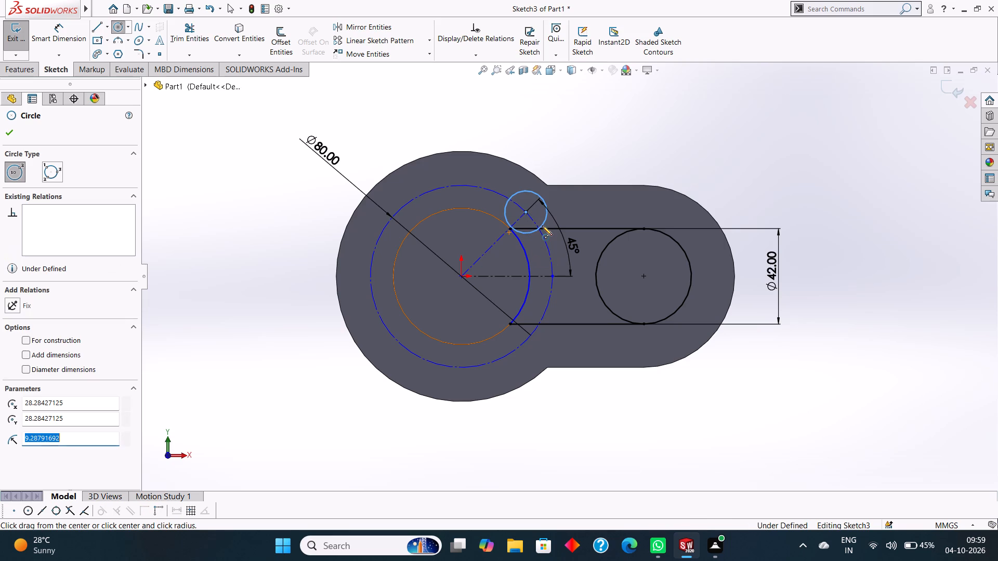
click(11, 131)
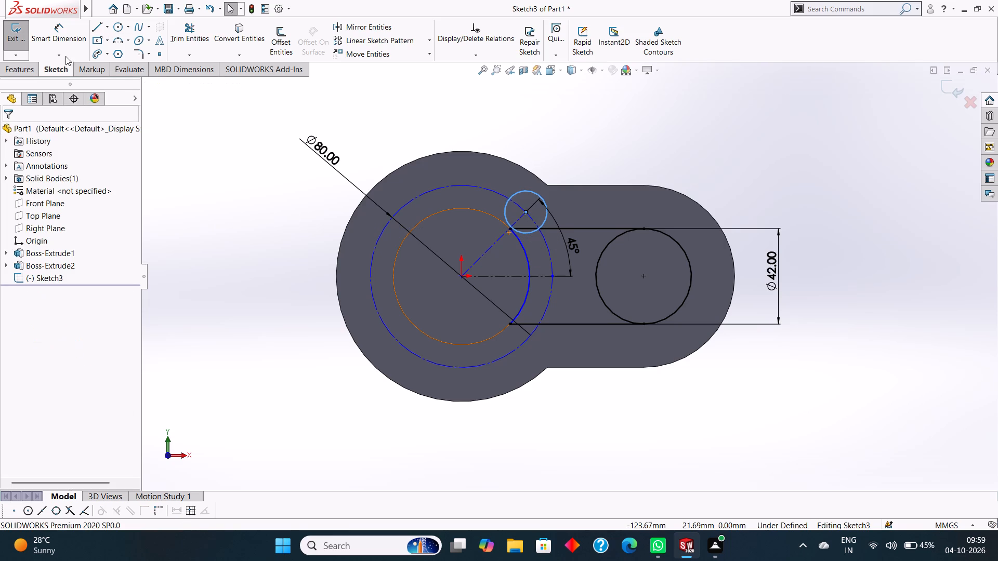
Dimension the small circle on the inclined centerline to a diameter of 10.50 mm.
click(64, 35)
click(517, 194)
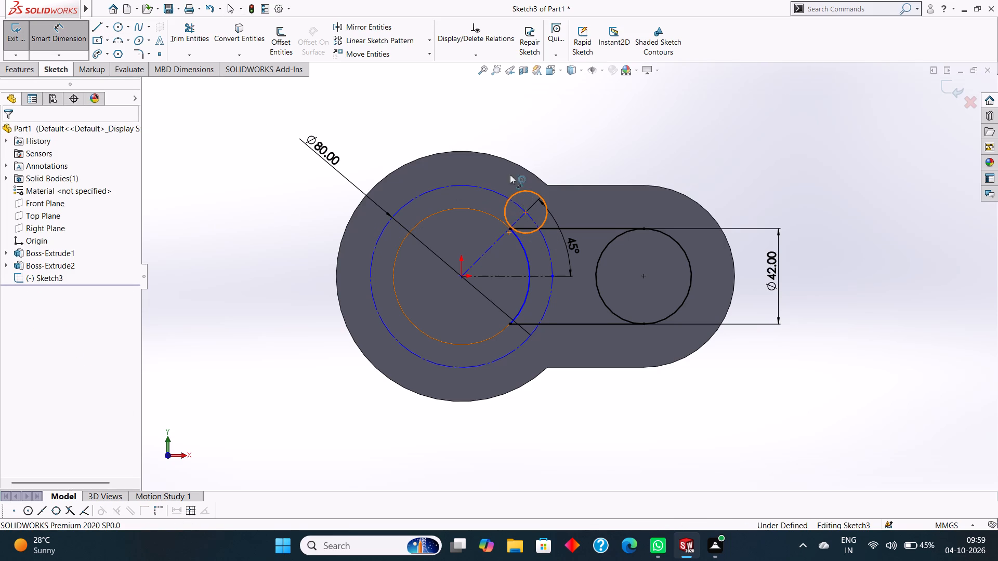
click(518, 131)
text(10.50)
key(Return)
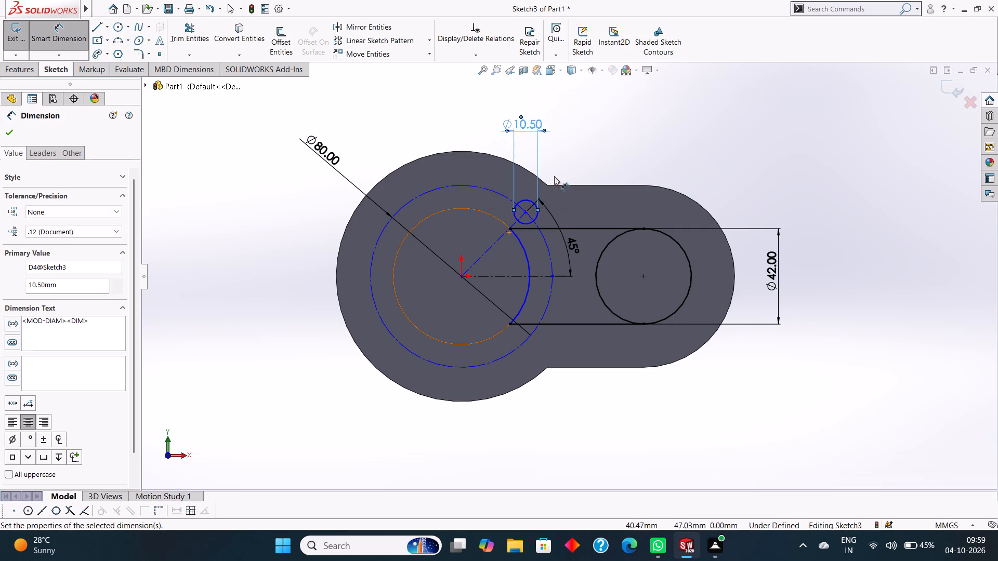
click(12, 128)
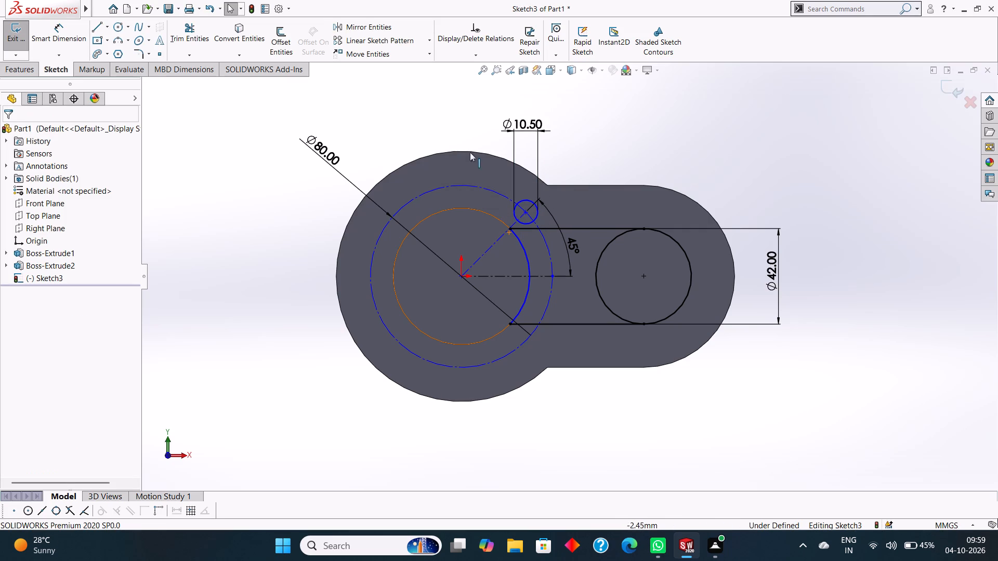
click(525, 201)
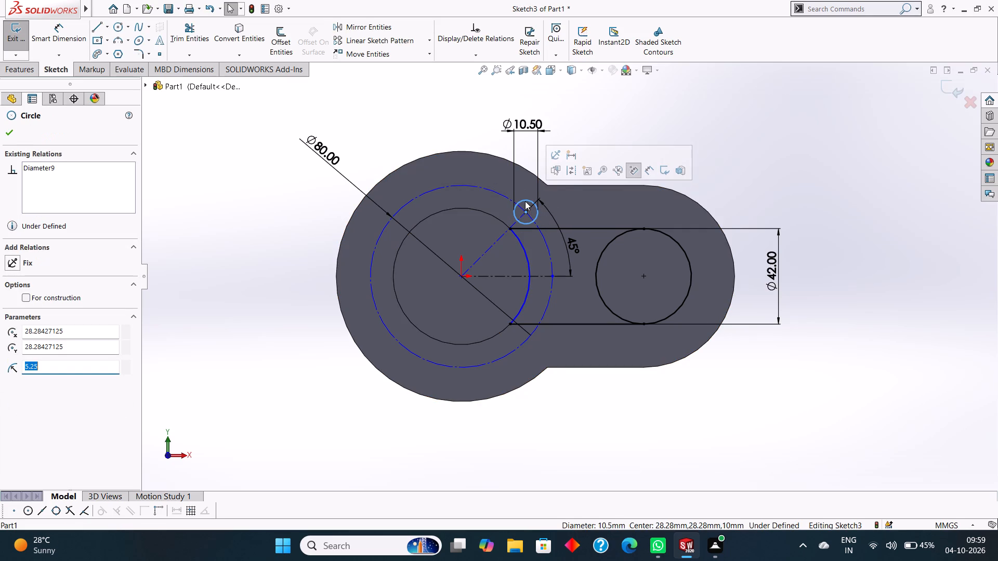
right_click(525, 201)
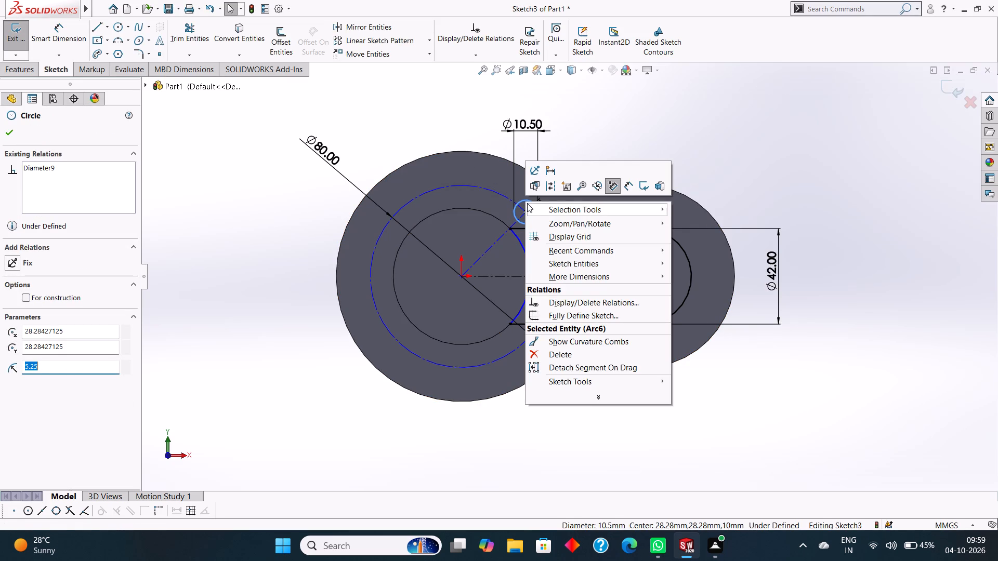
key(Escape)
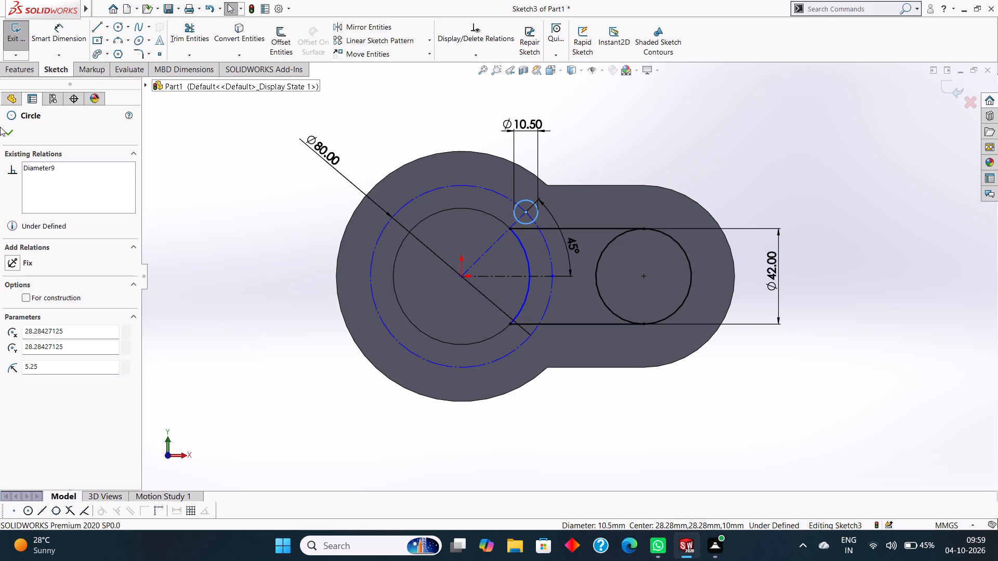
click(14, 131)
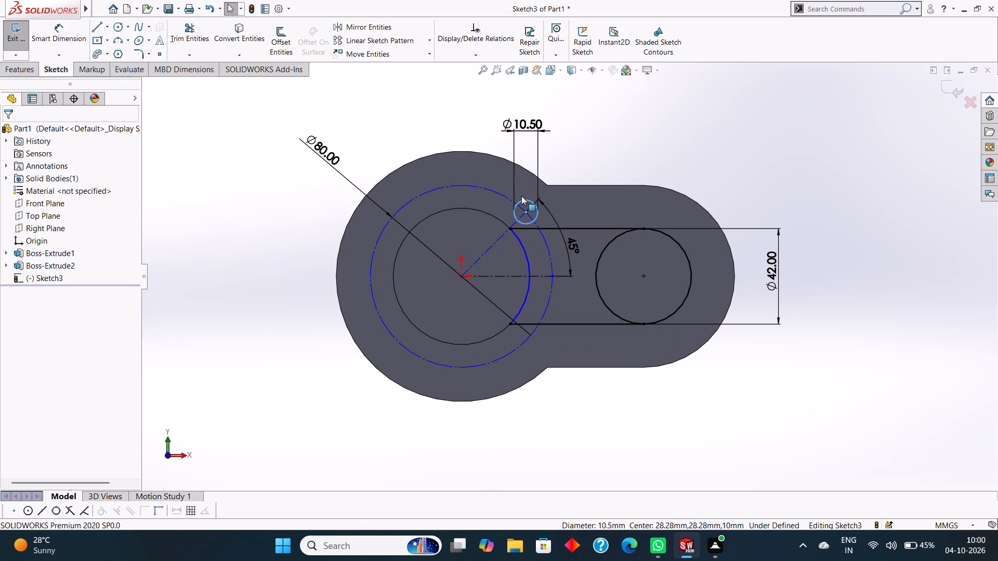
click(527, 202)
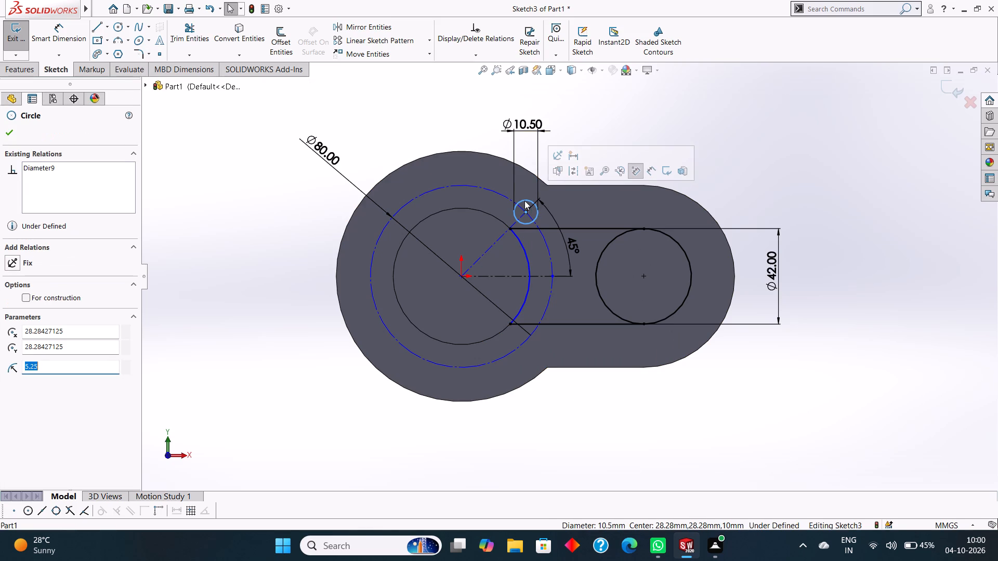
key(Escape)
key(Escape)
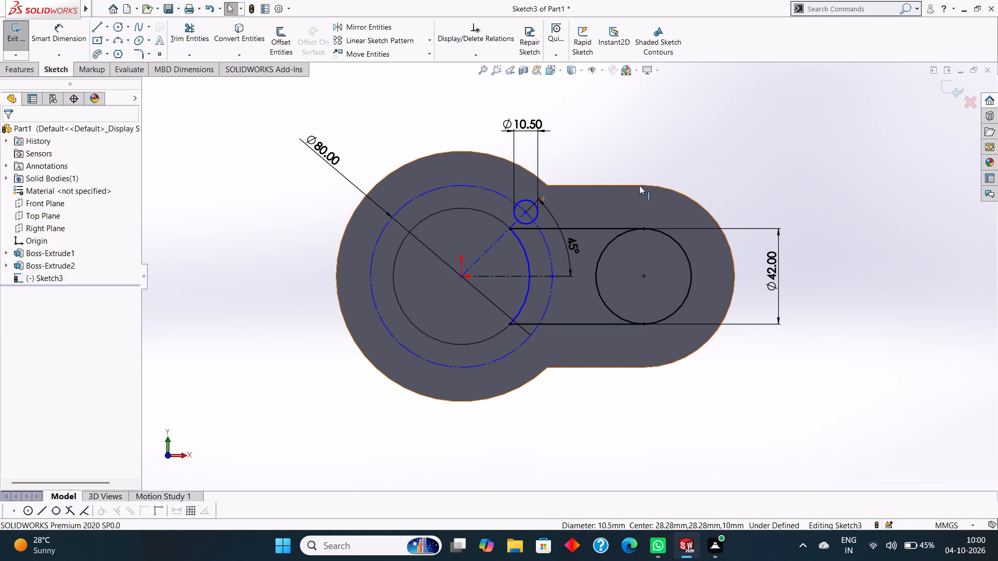
Create a circular sketch pattern of the 10.50 mm circle about the origin with 4 equally spaced instances over 360°.
right_click(524, 202)
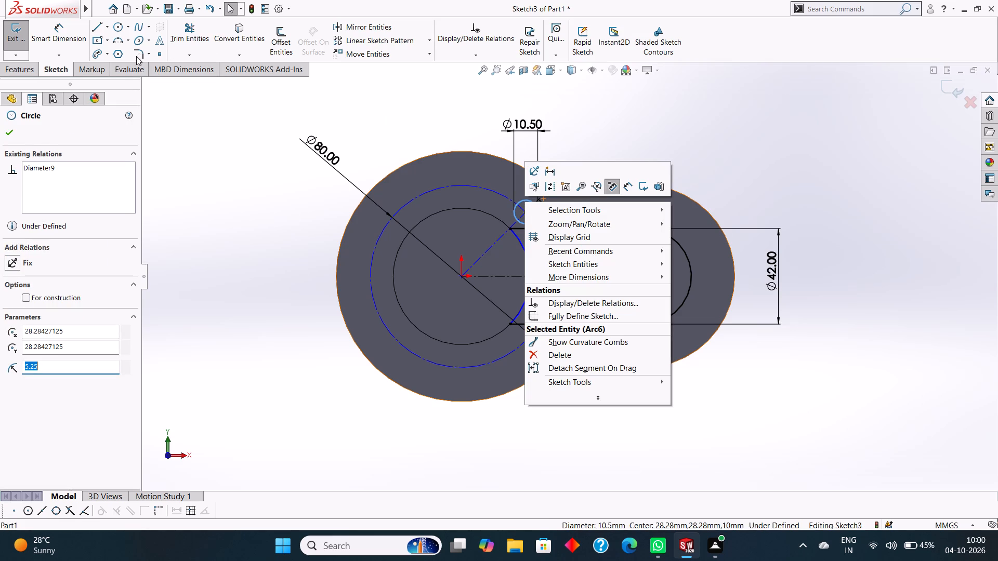
click(427, 38)
click(395, 64)
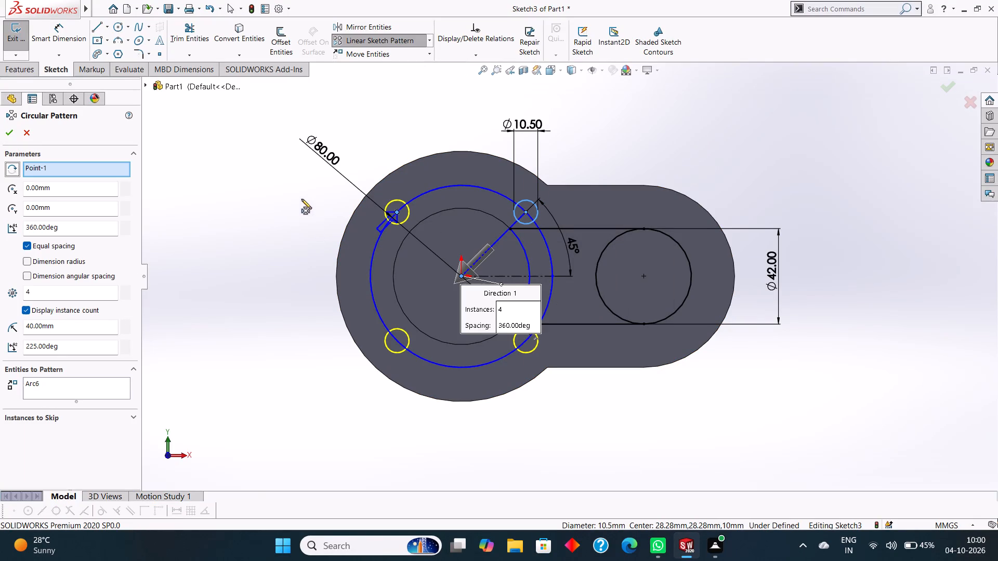
click(5, 132)
click(706, 140)
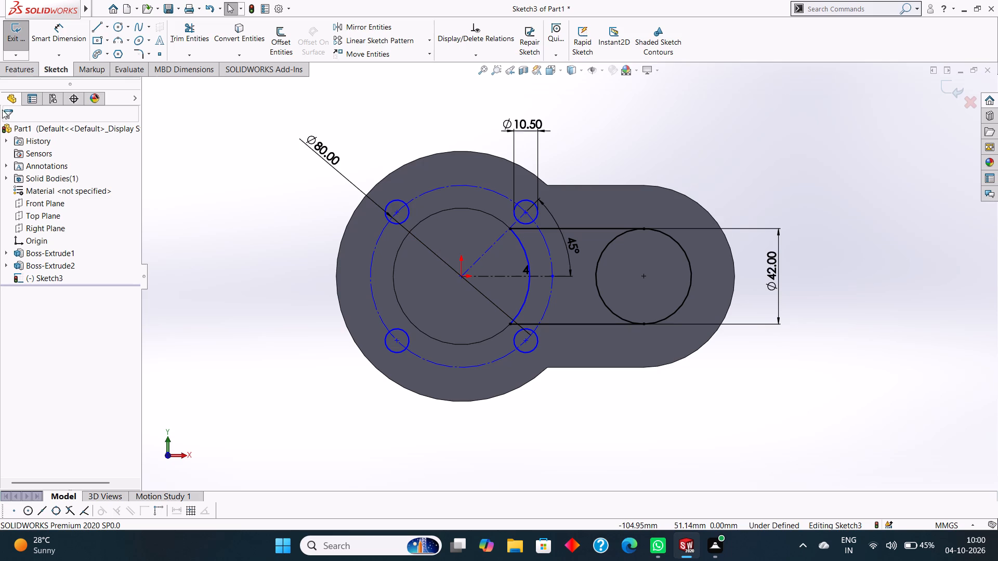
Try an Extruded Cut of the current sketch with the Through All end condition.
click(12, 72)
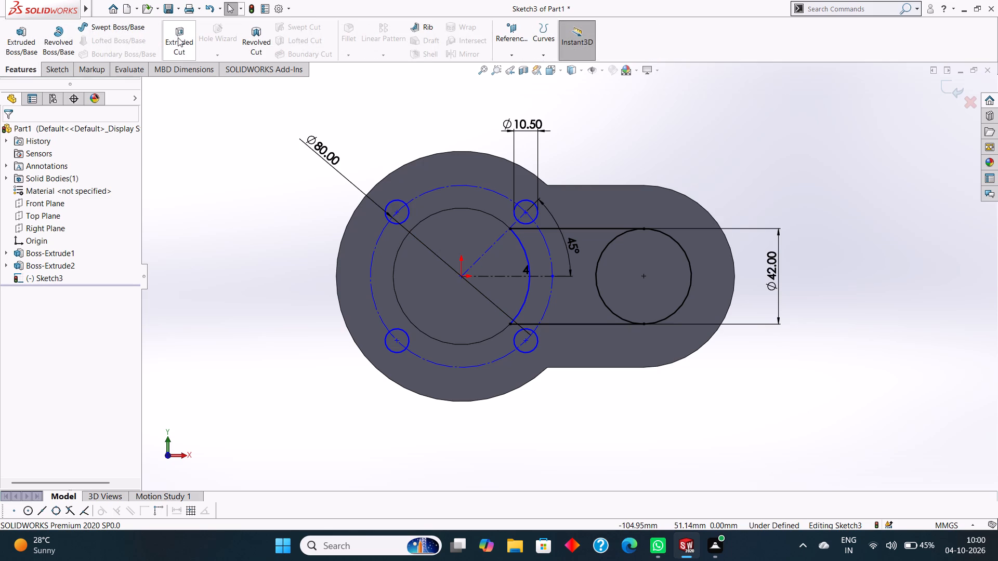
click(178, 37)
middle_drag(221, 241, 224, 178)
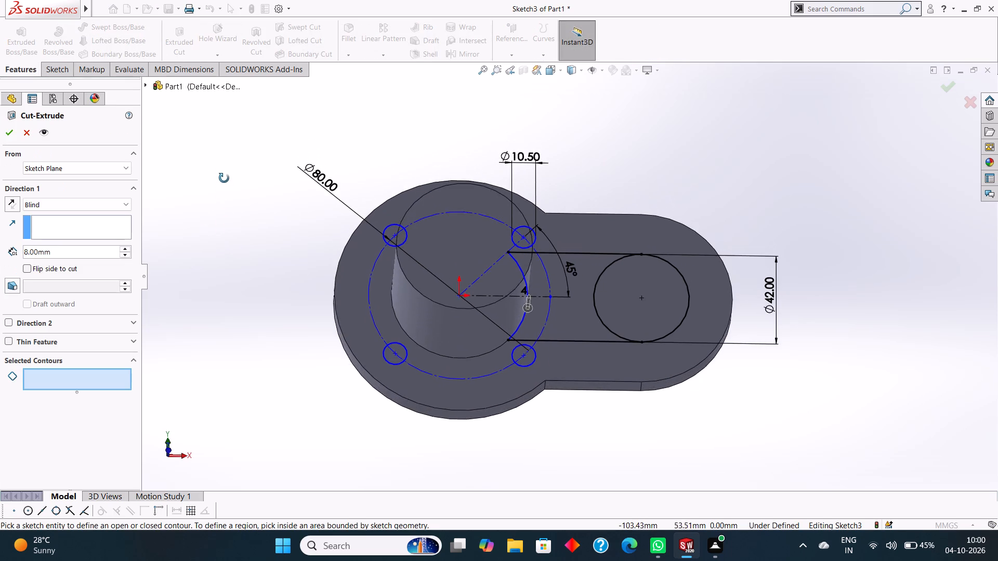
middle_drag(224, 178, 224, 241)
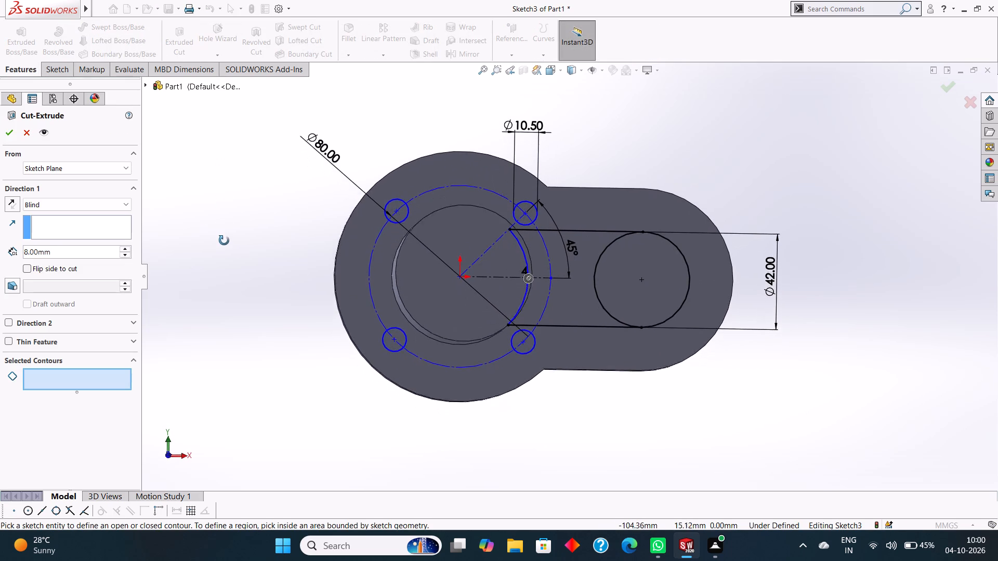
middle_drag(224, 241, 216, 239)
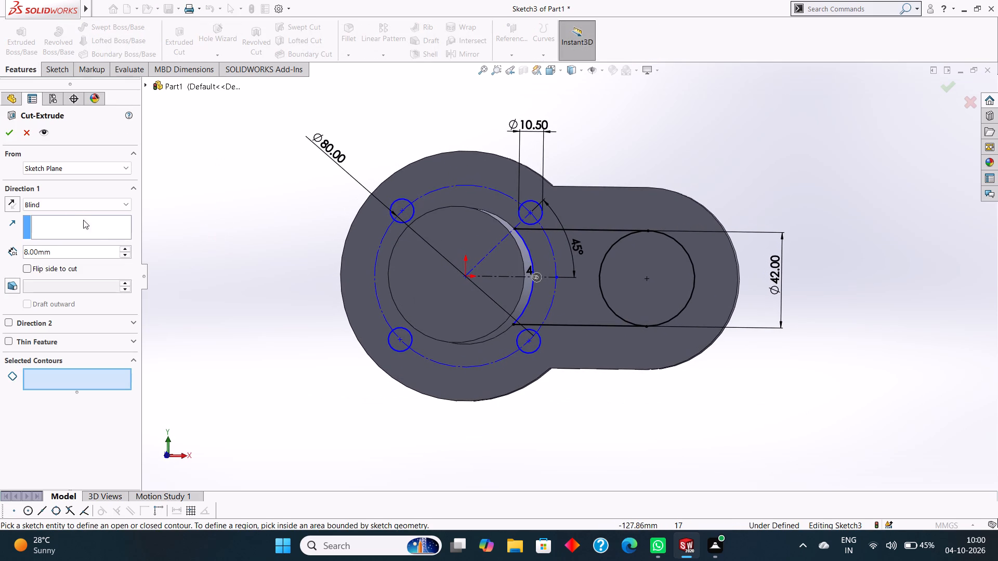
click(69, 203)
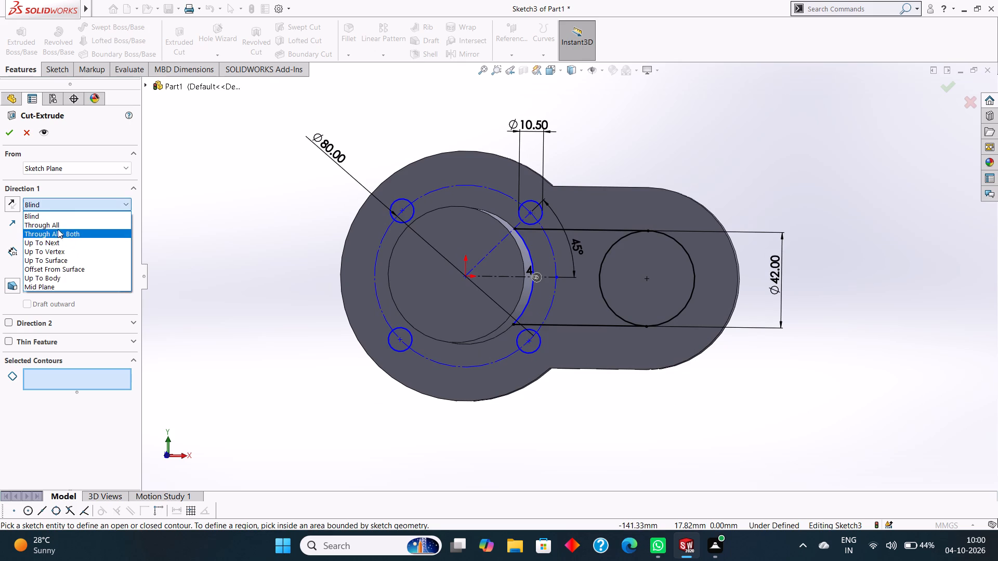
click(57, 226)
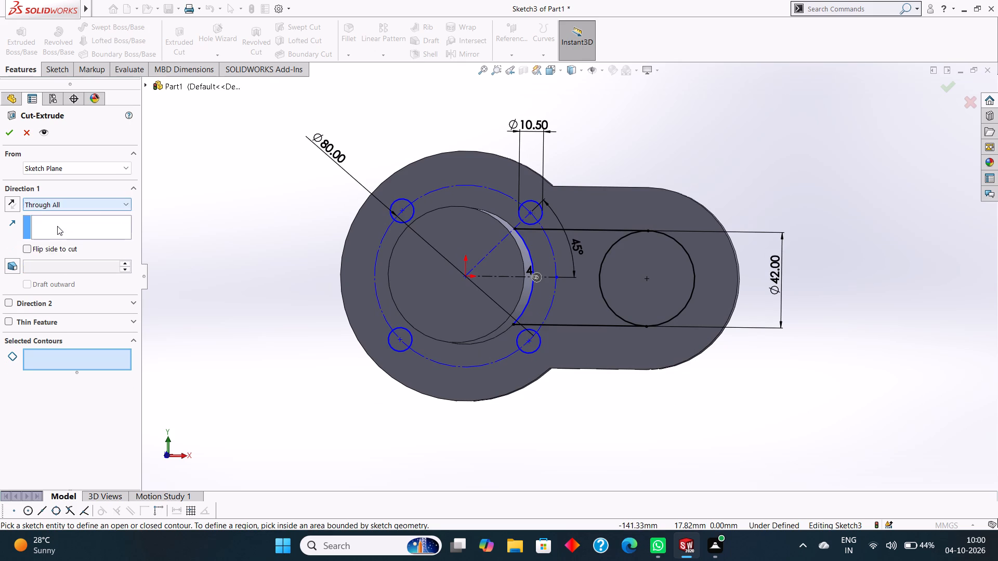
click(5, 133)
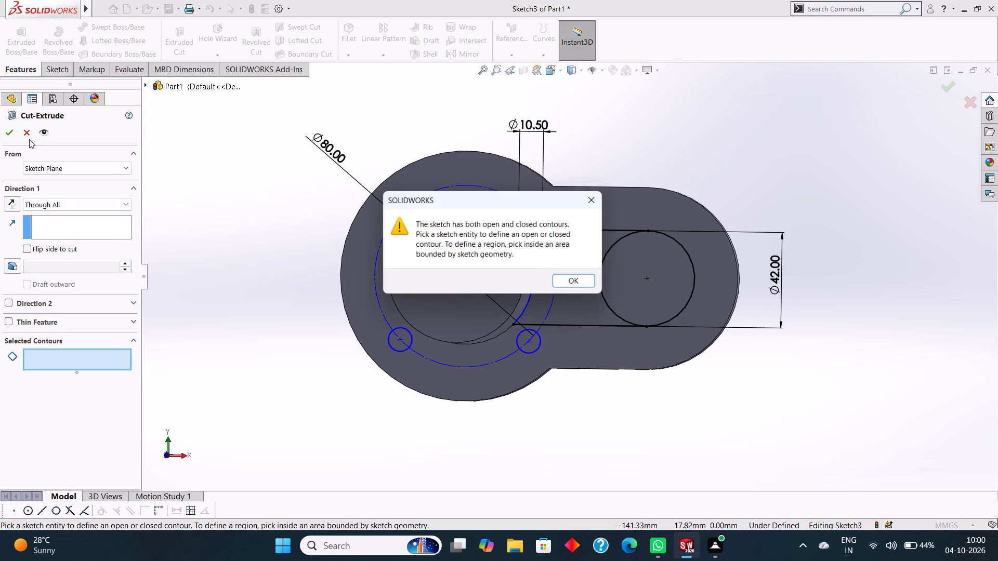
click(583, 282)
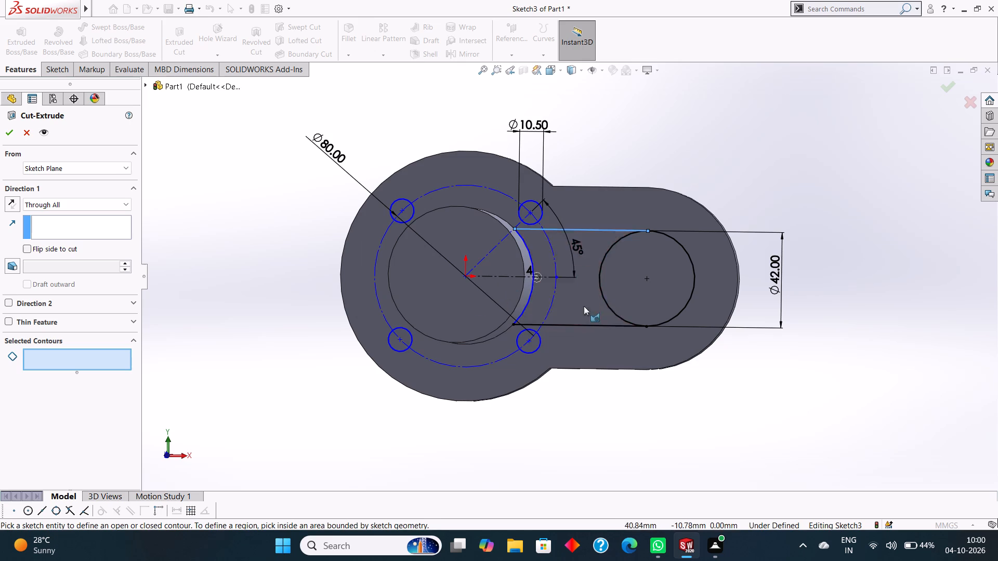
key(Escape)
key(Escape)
Delete the upper horizontal line running from the round boss to the 42 mm circle in the sketch.
right_click(599, 230)
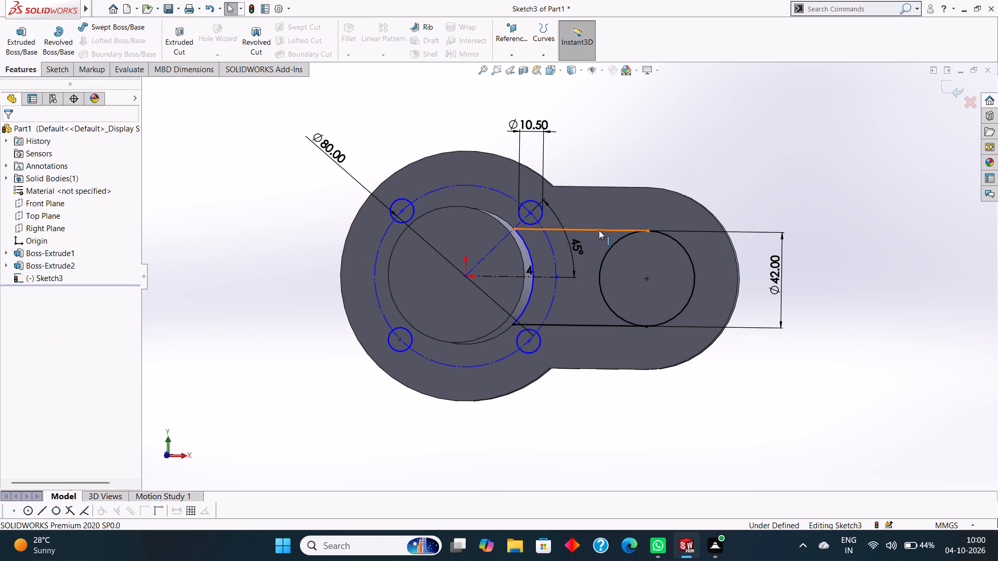
click(640, 395)
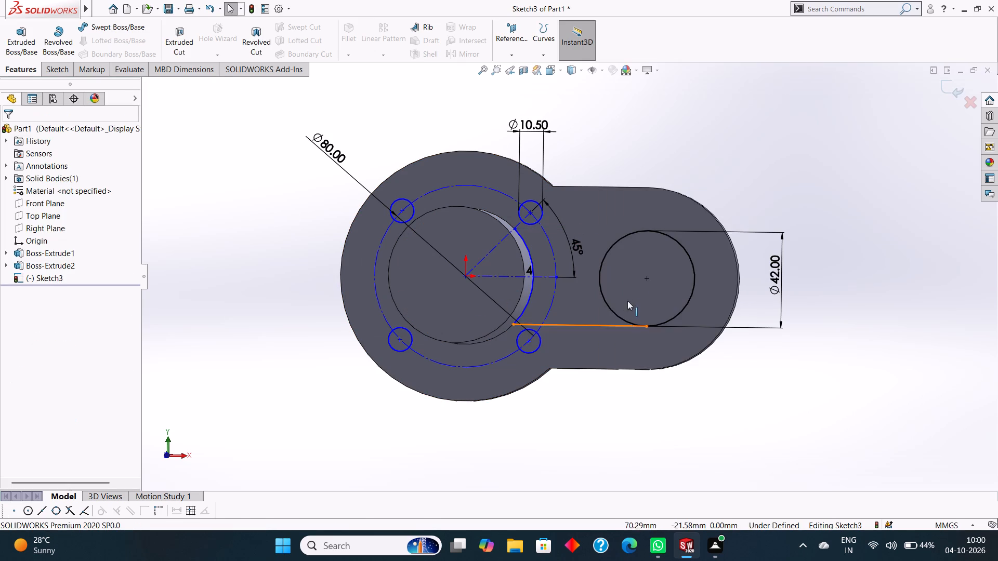
Delete the 42 mm circle, the remaining horizontal line and the arc at the round boss from the sketch.
right_click(629, 236)
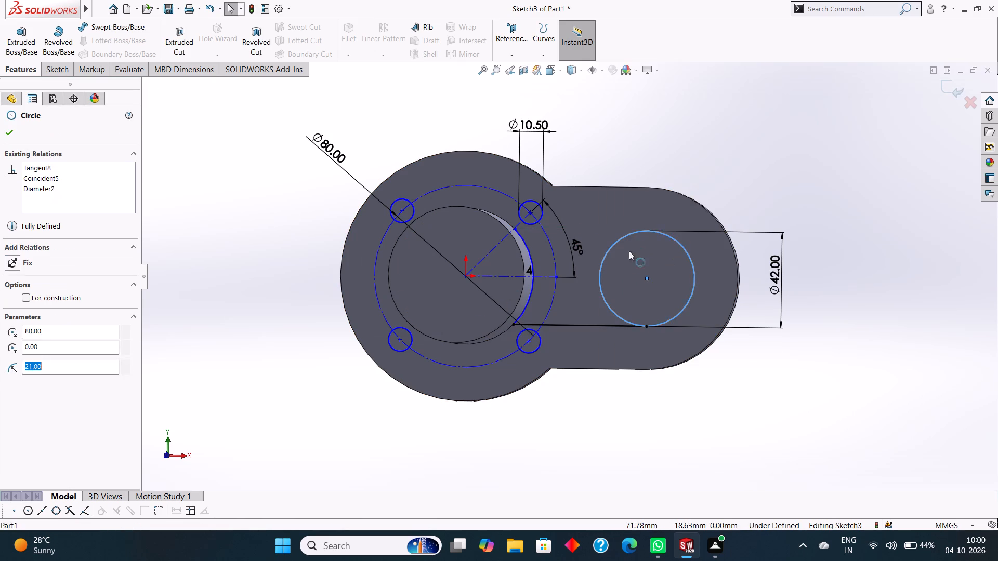
click(660, 385)
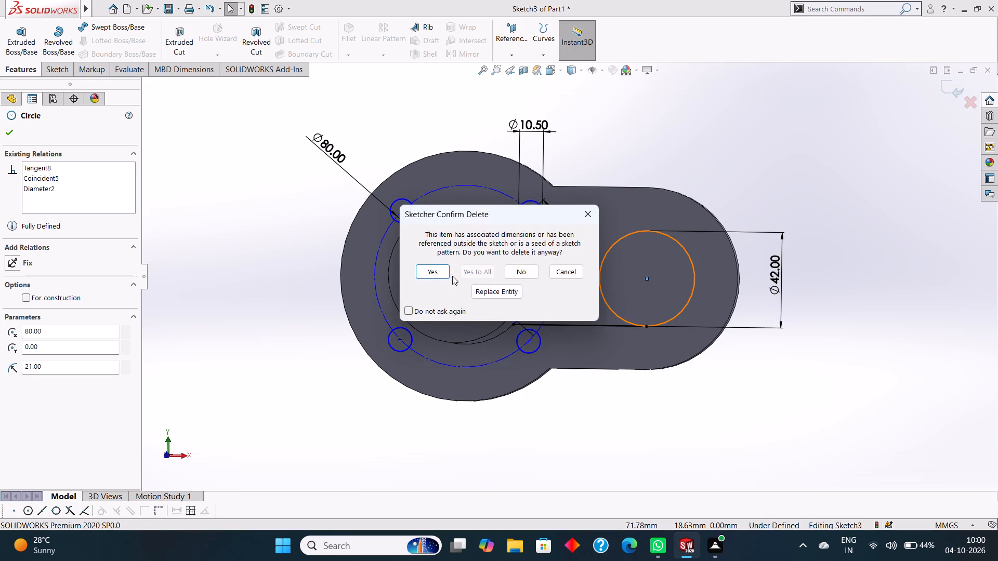
click(433, 270)
right_click(597, 324)
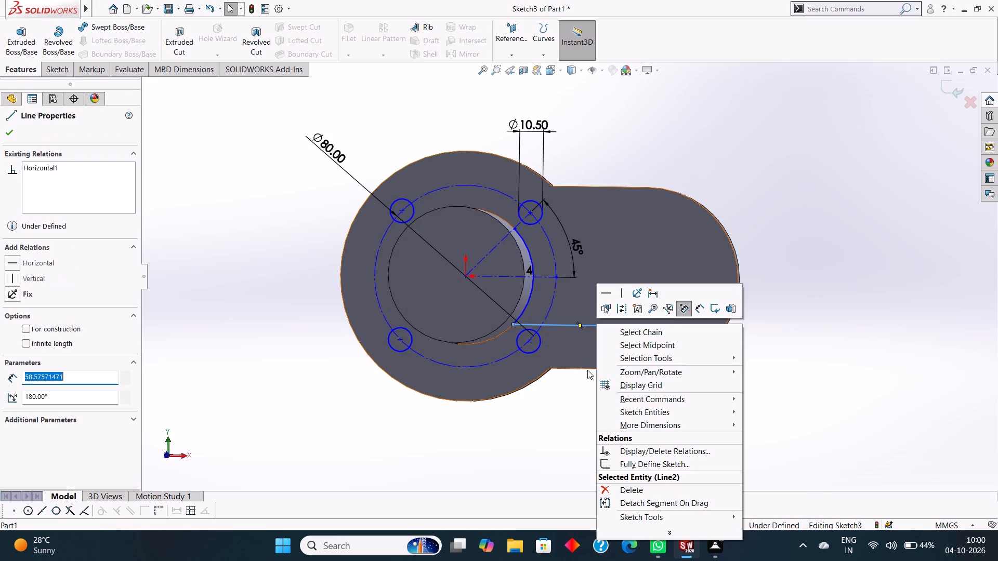
click(633, 490)
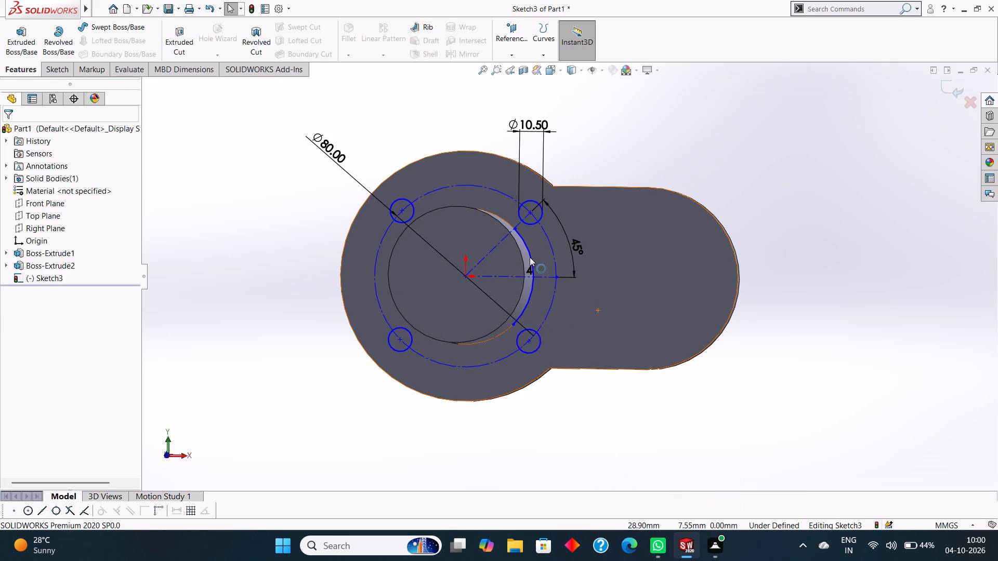
right_click(528, 255)
click(556, 420)
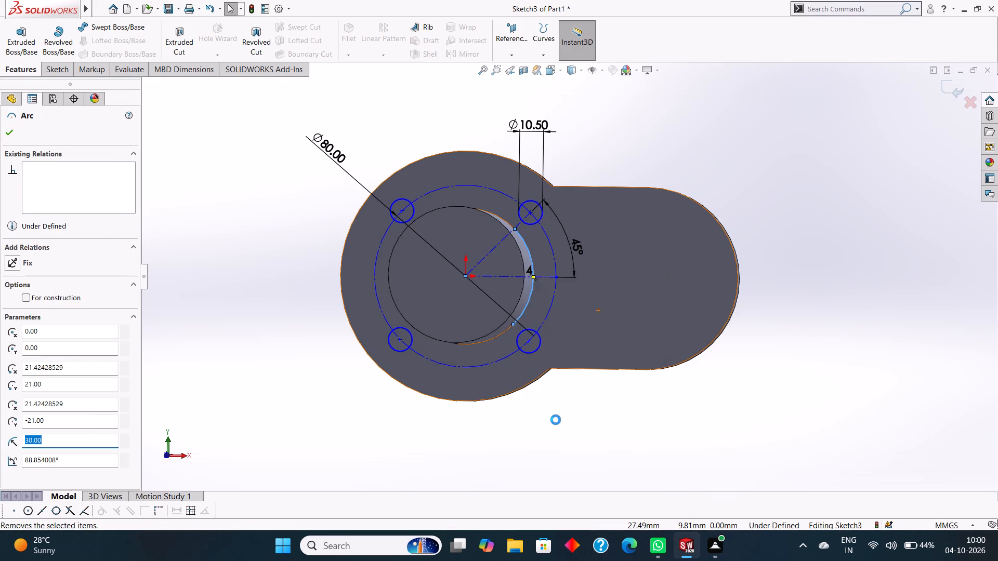
click(525, 415)
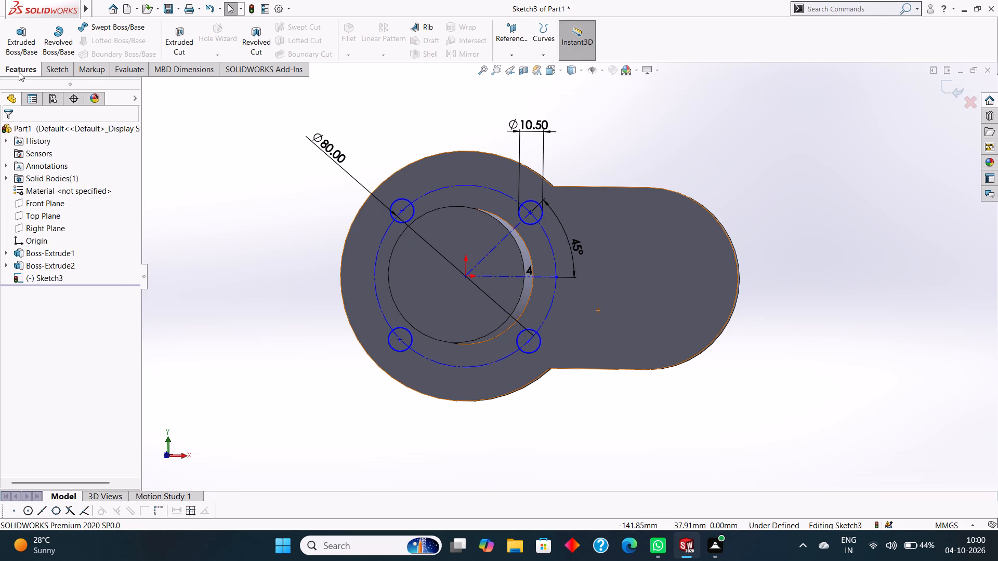
Cut the four 10.50 mm bolt holes through the plate with an Extruded Cut set to Through All.
click(171, 38)
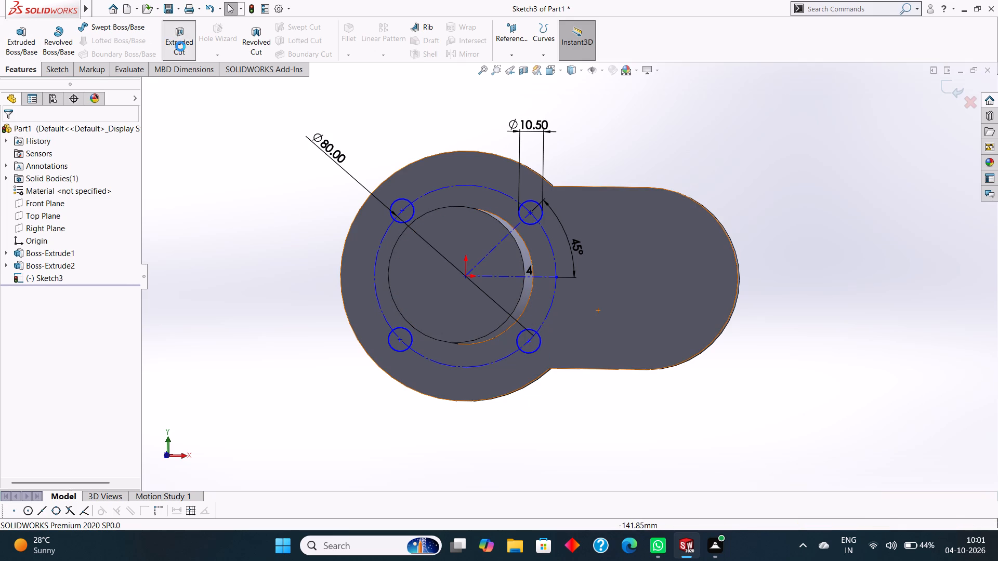
middle_drag(290, 247, 304, 156)
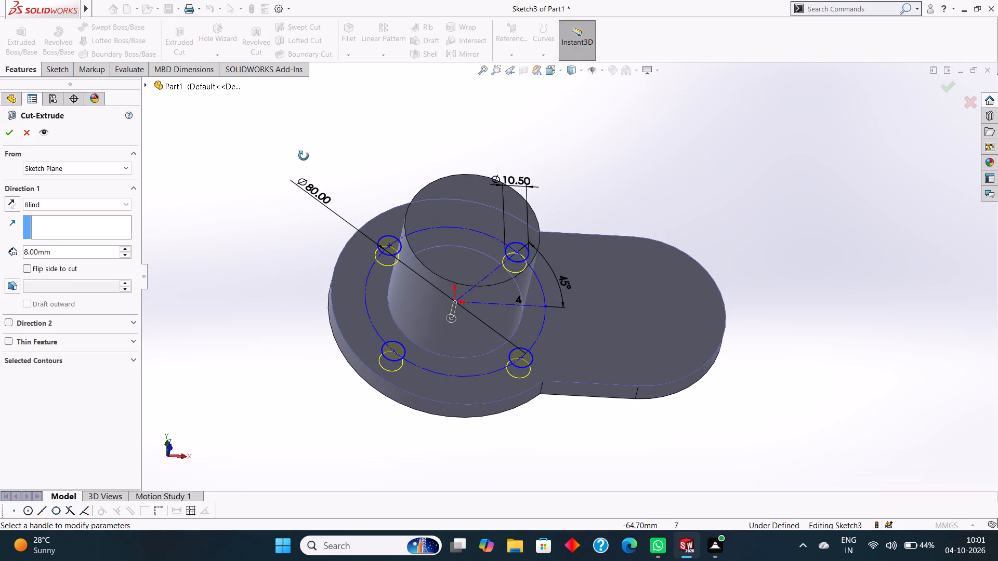
middle_drag(304, 156, 303, 155)
click(58, 200)
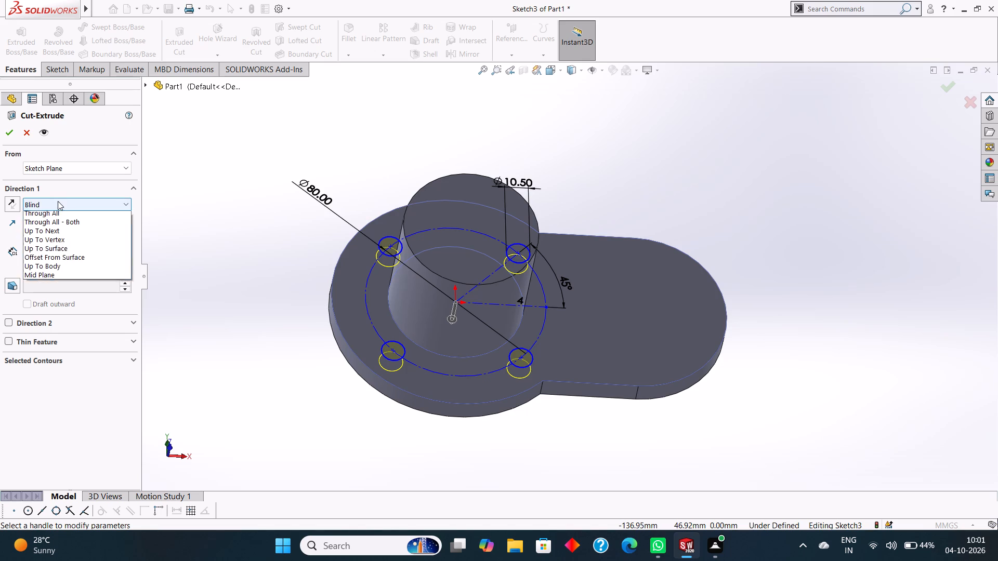
click(60, 223)
click(9, 129)
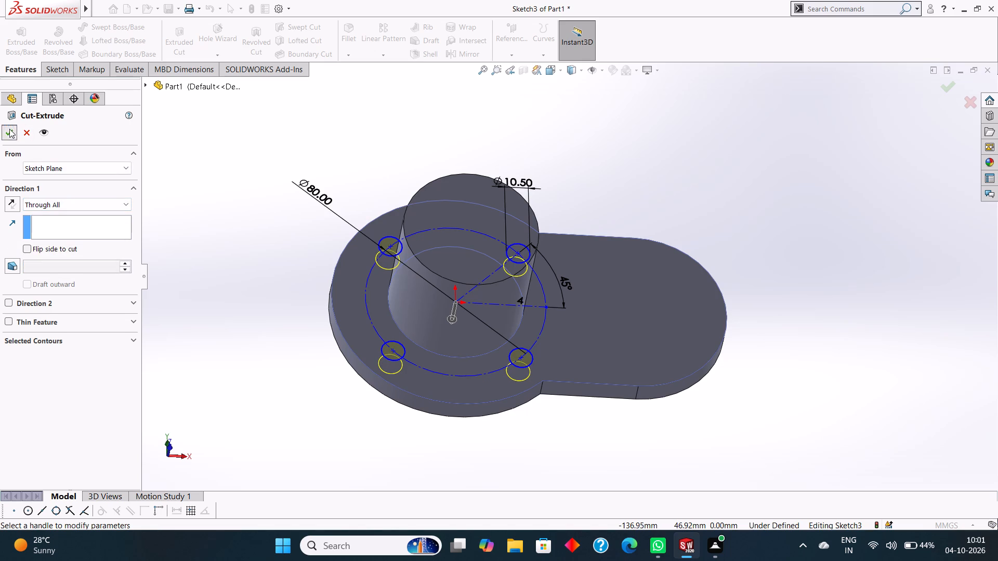
click(270, 218)
middle_drag(296, 171, 281, 210)
Start a new sketch on the plate face that carries the round boss, viewed normal to it.
click(688, 288)
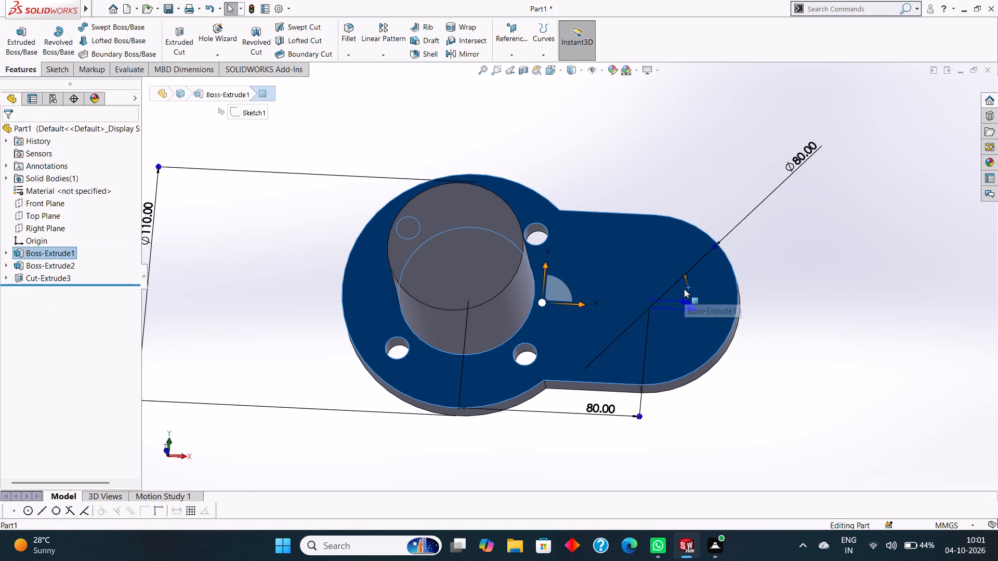
key(ctrl+8)
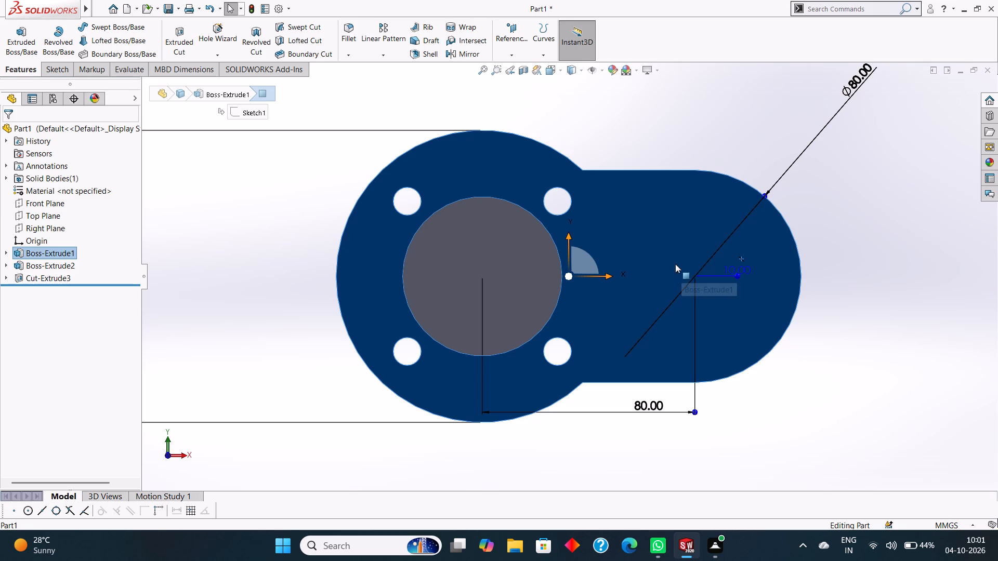
right_click(660, 233)
click(684, 220)
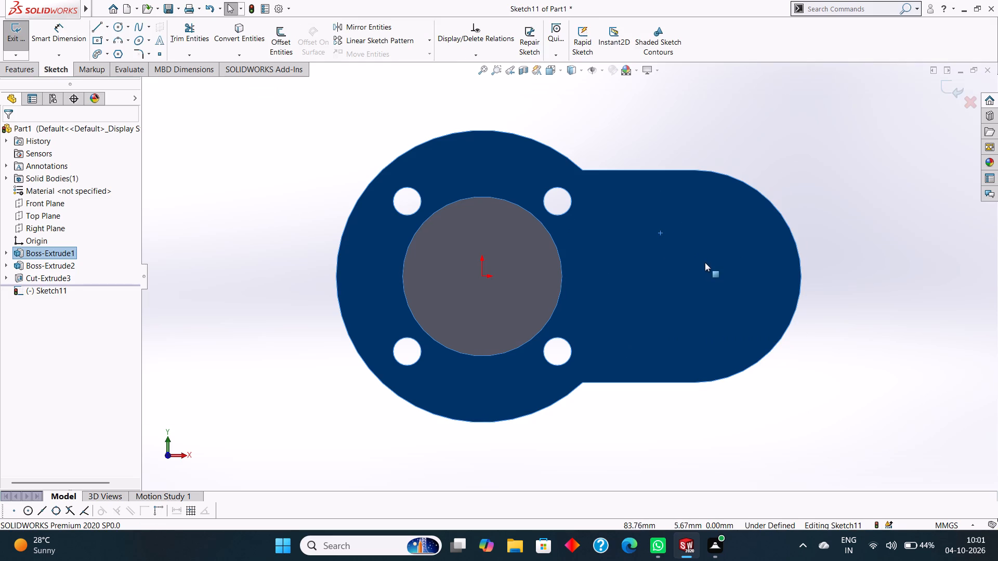
key(Escape)
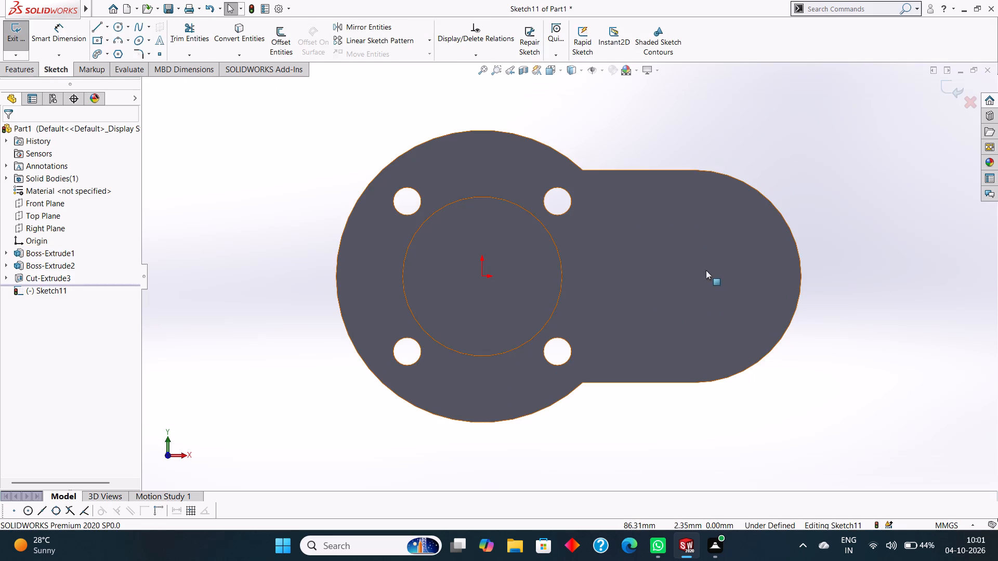
Sketch a circle with a 30 mm radius concentric with the plate's smaller rounded end.
click(120, 26)
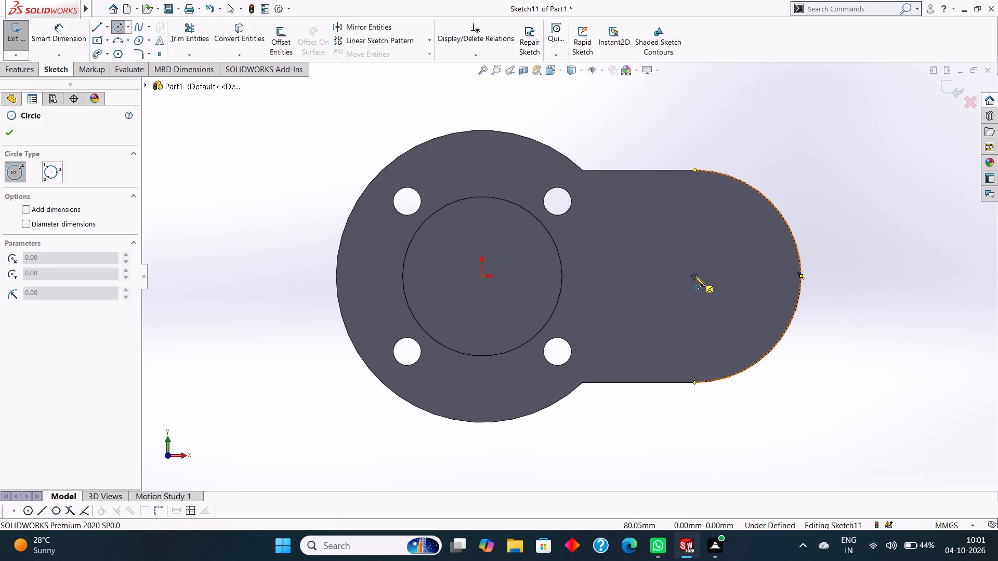
drag(695, 276, 741, 317)
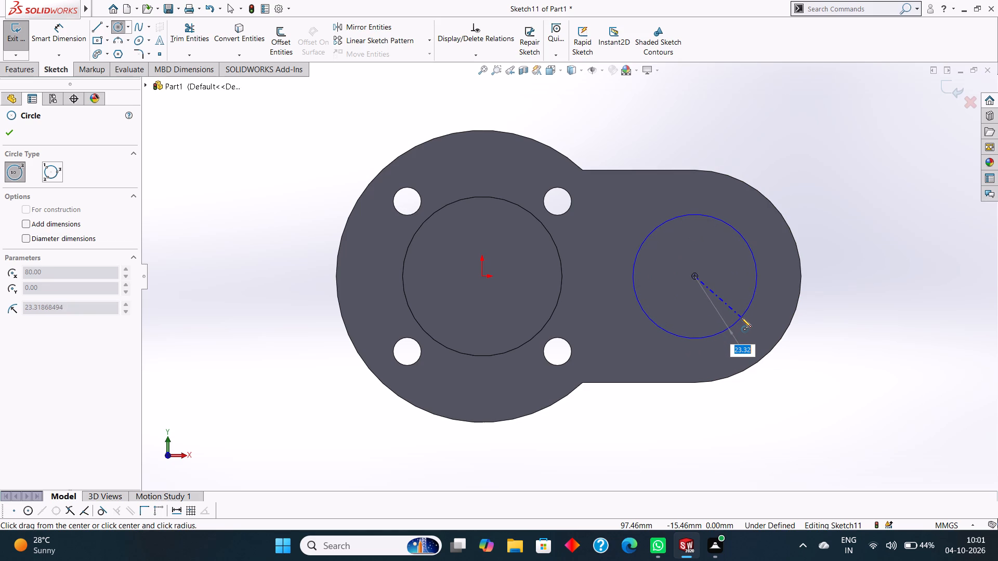
drag(741, 317, 742, 317)
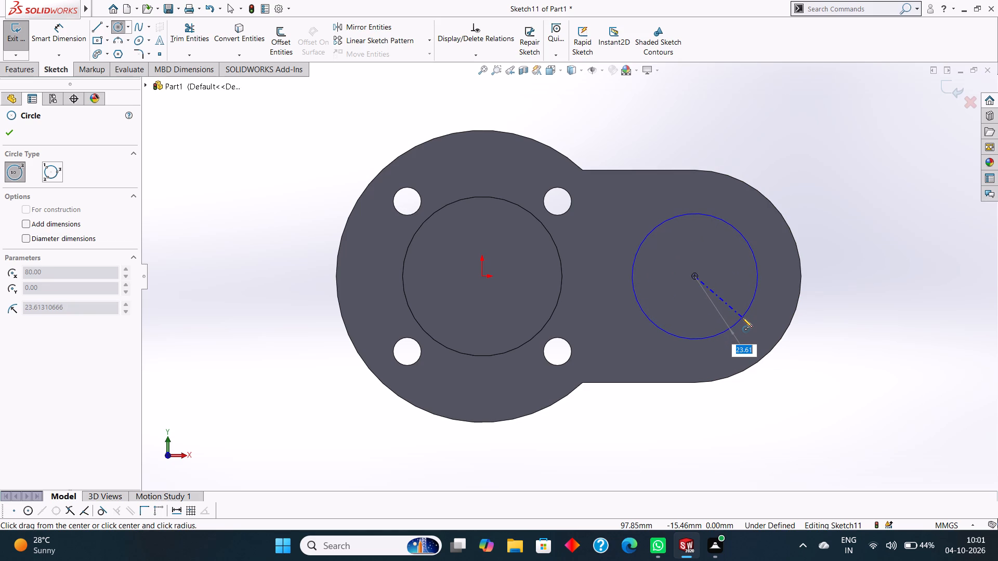
drag(742, 317, 743, 318)
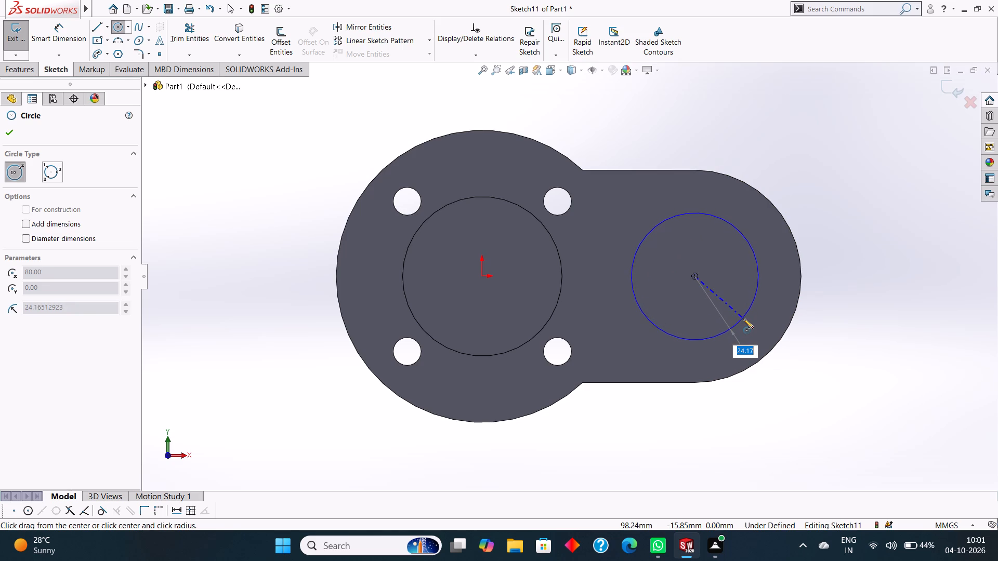
drag(743, 318, 745, 319)
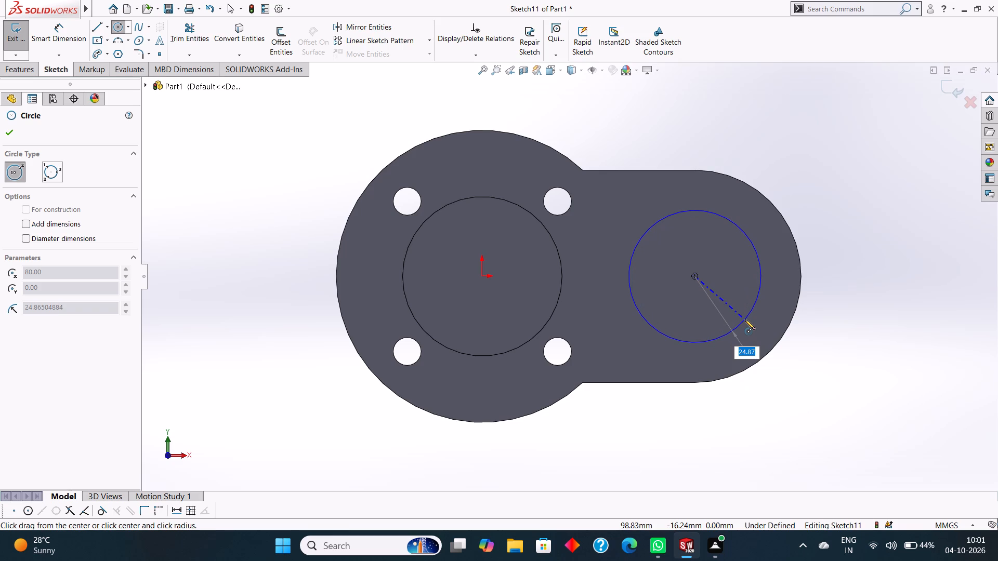
drag(745, 319, 745, 320)
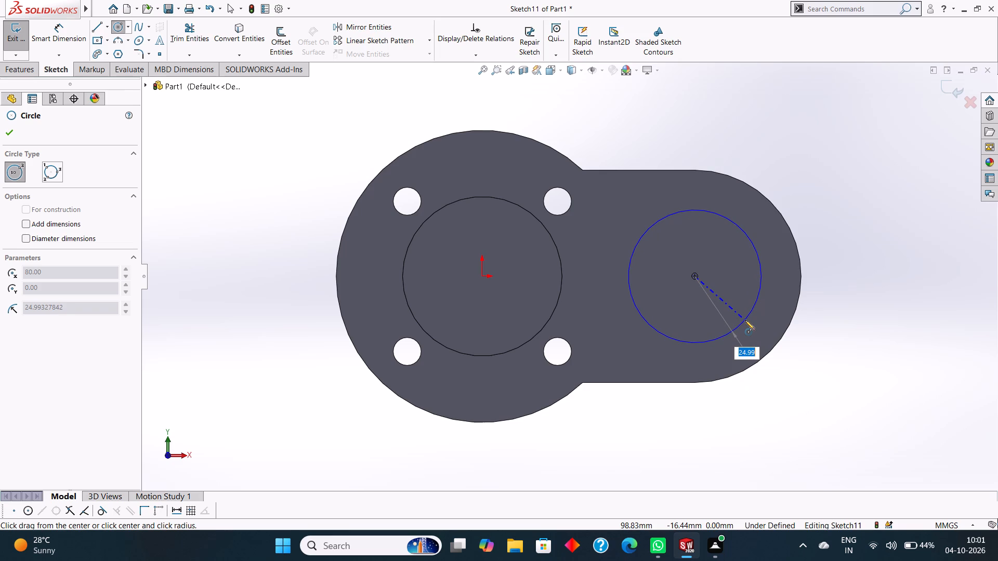
drag(745, 320, 743, 320)
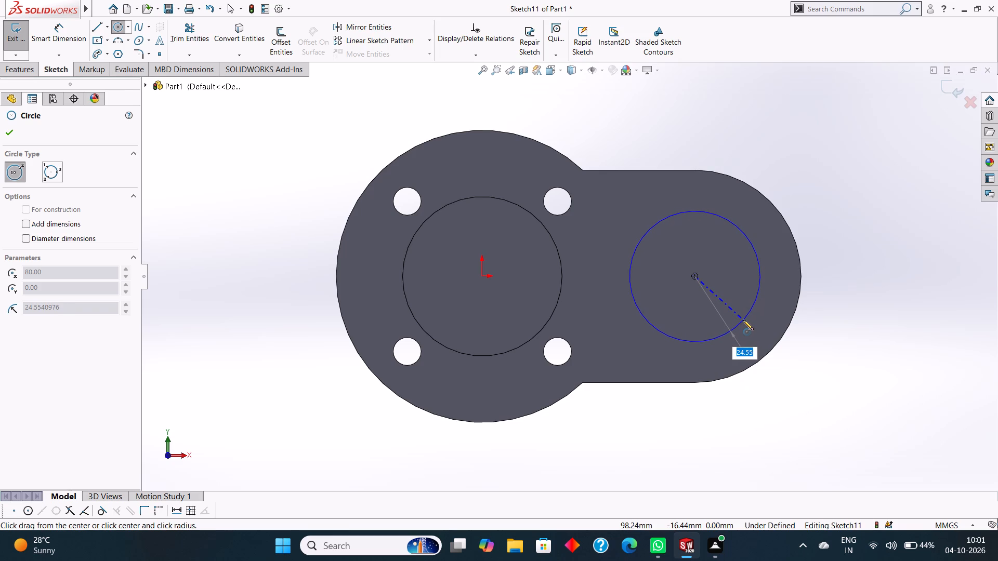
drag(743, 320, 750, 332)
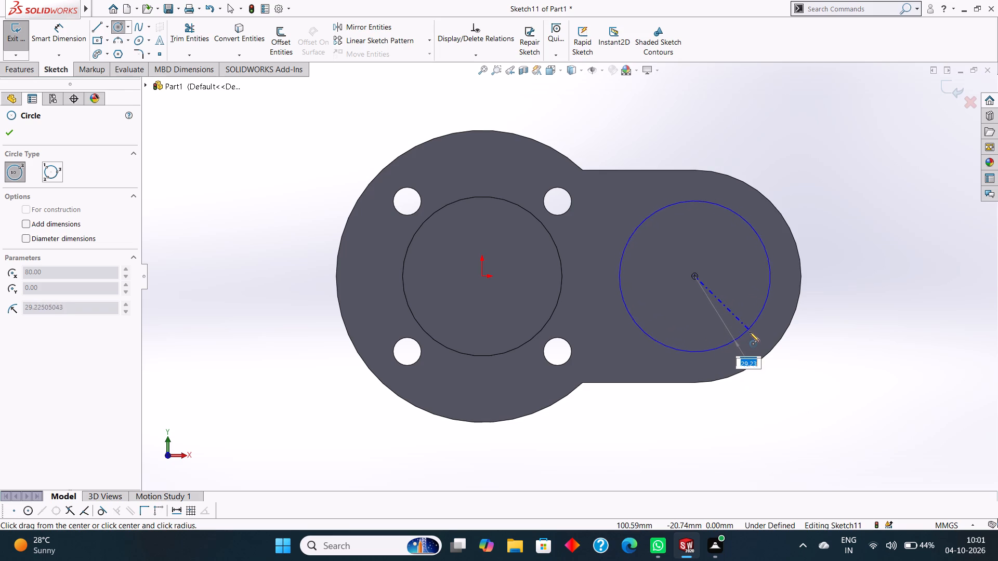
drag(750, 332, 770, 341)
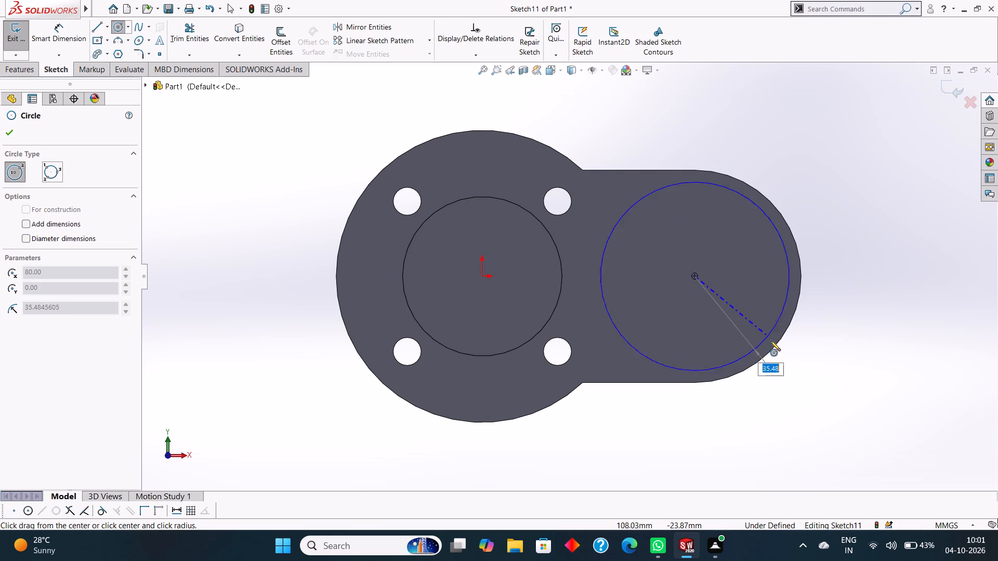
drag(770, 341, 775, 339)
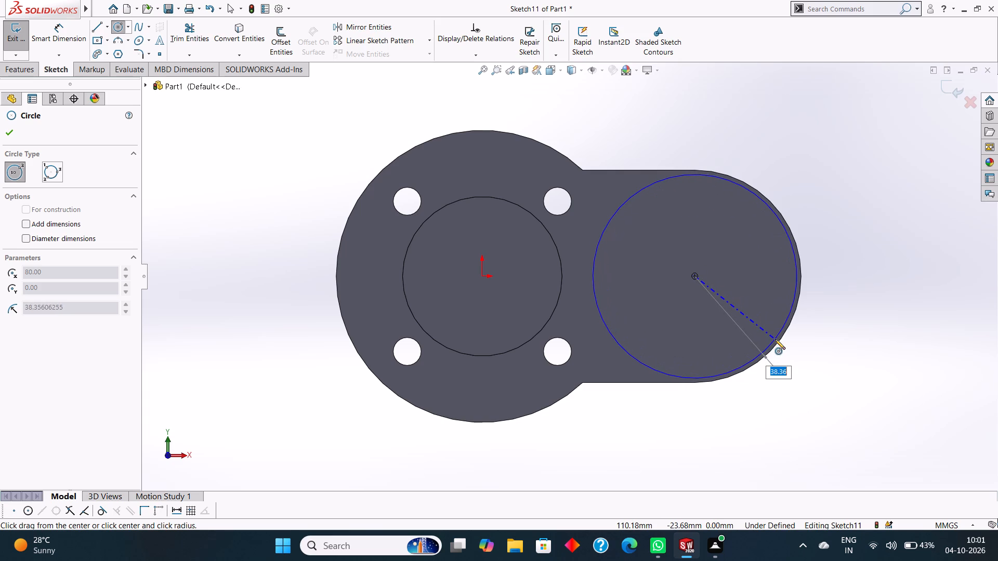
drag(775, 339, 776, 340)
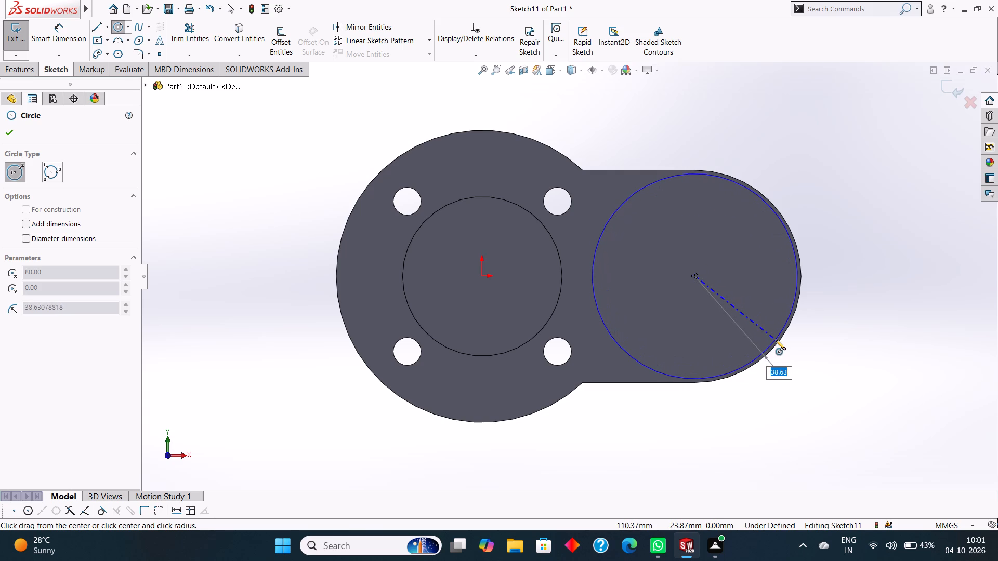
drag(776, 340, 745, 293)
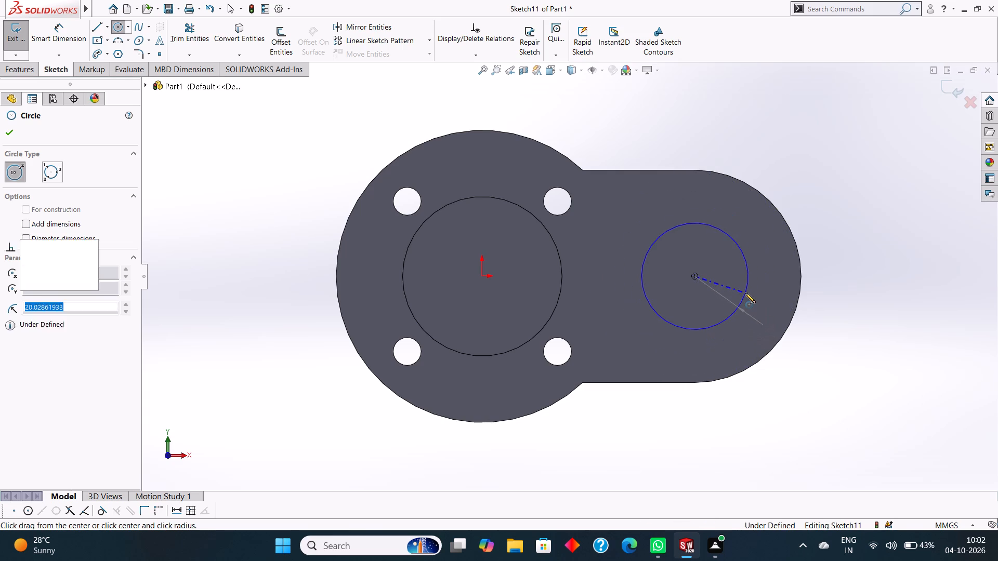
key(BackSpace)
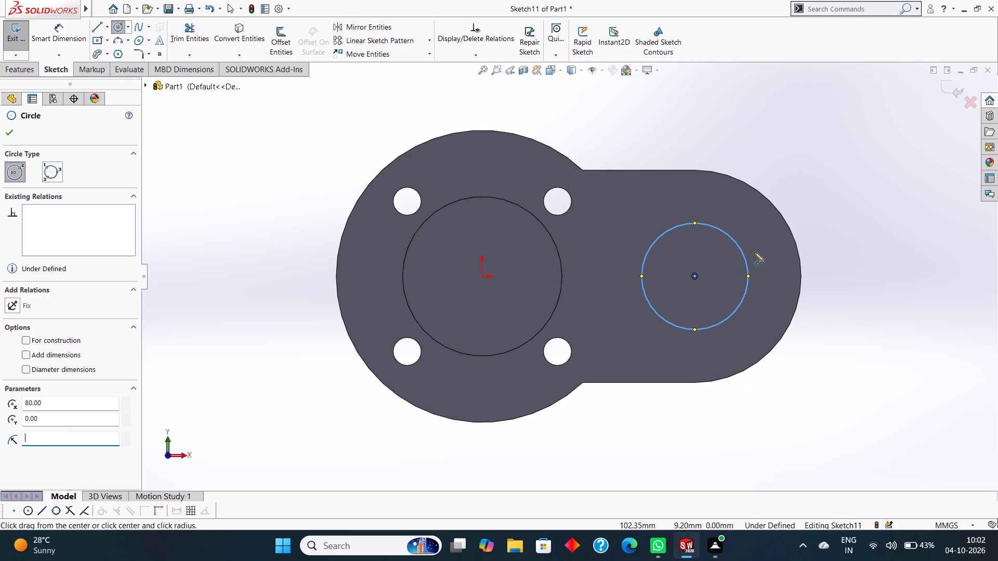
text(30)
key(Return)
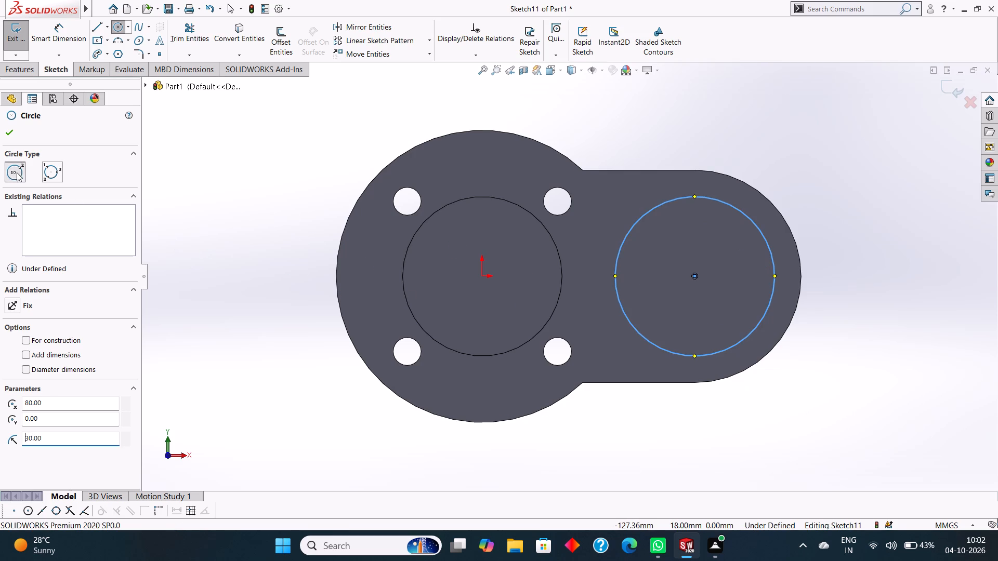
click(10, 128)
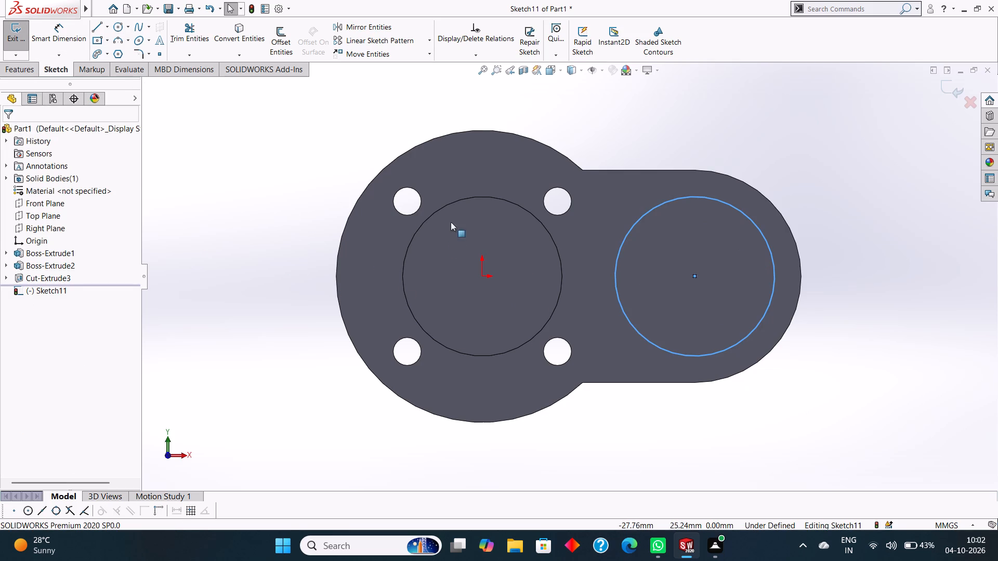
Draw a horizontal centerline from the centre of the 30 mm radius circle outward to its circumference.
click(110, 26)
click(116, 57)
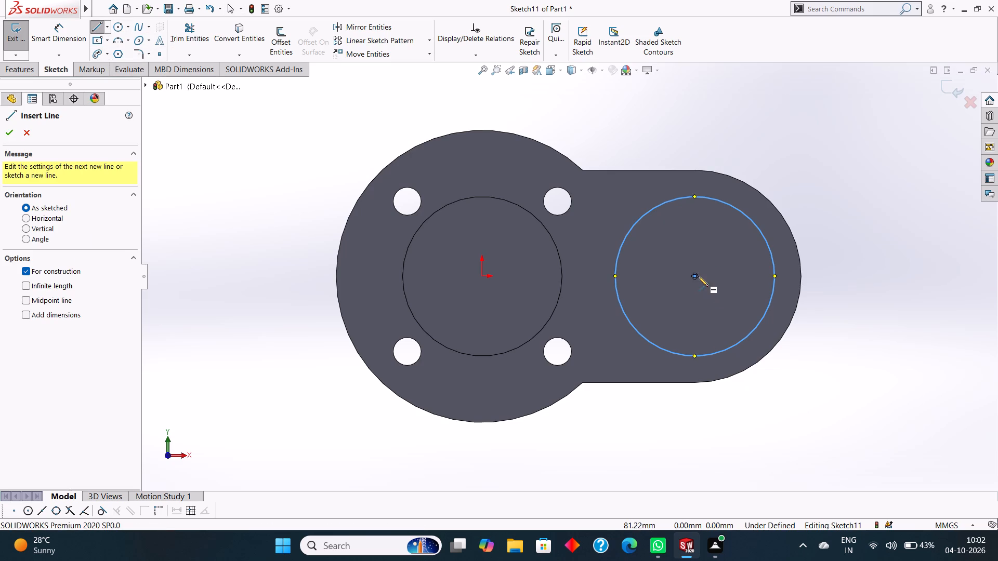
click(697, 275)
click(775, 276)
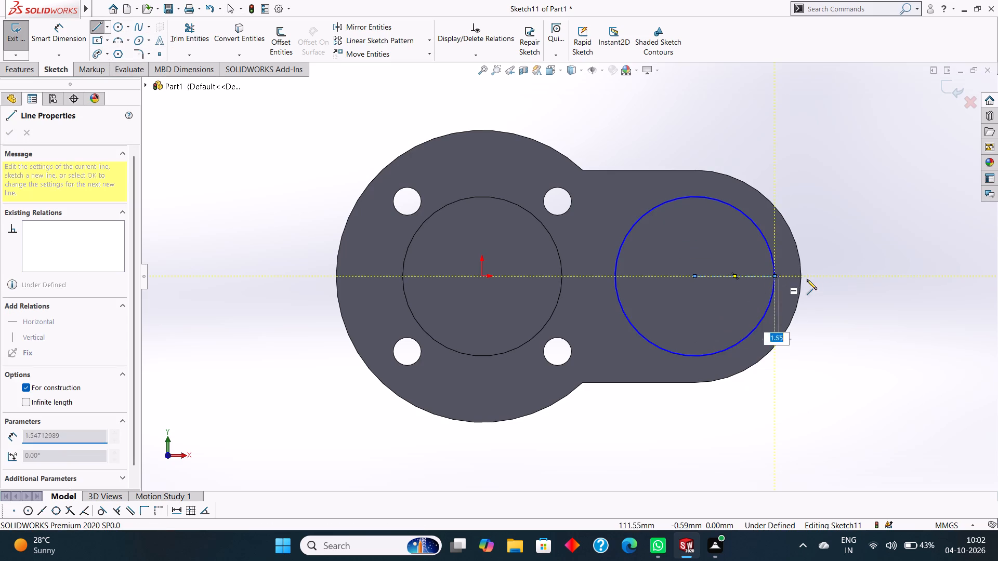
key(Escape)
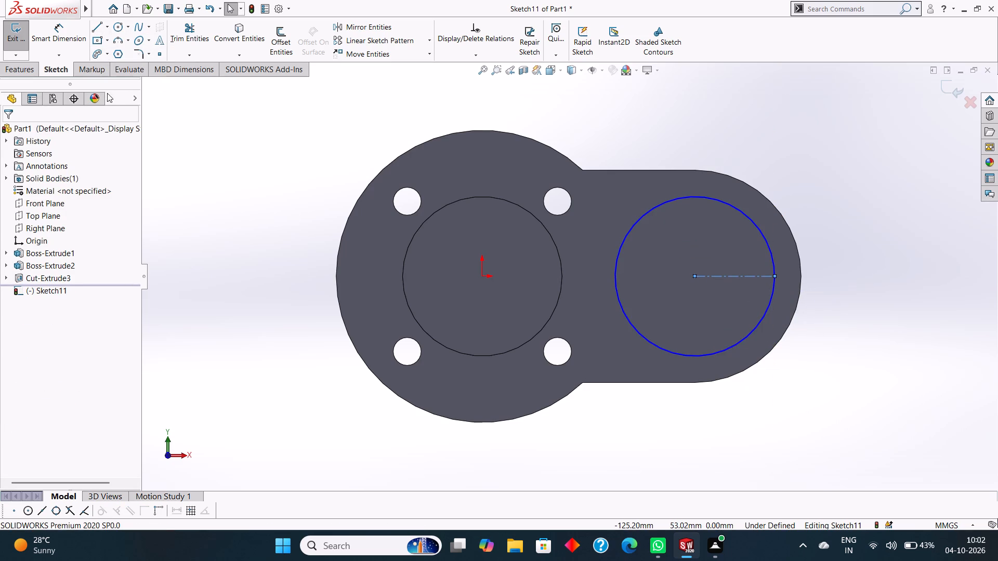
Draw an inclined centerline from the same circle's centre up to its circumference at about 38° from horizontal.
click(108, 22)
click(123, 54)
click(695, 275)
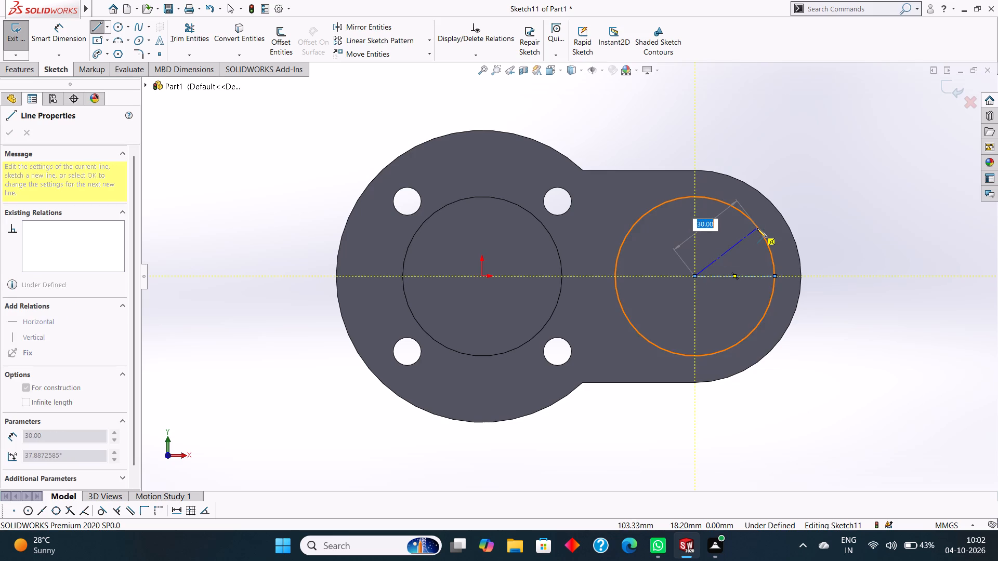
click(757, 228)
key(Escape)
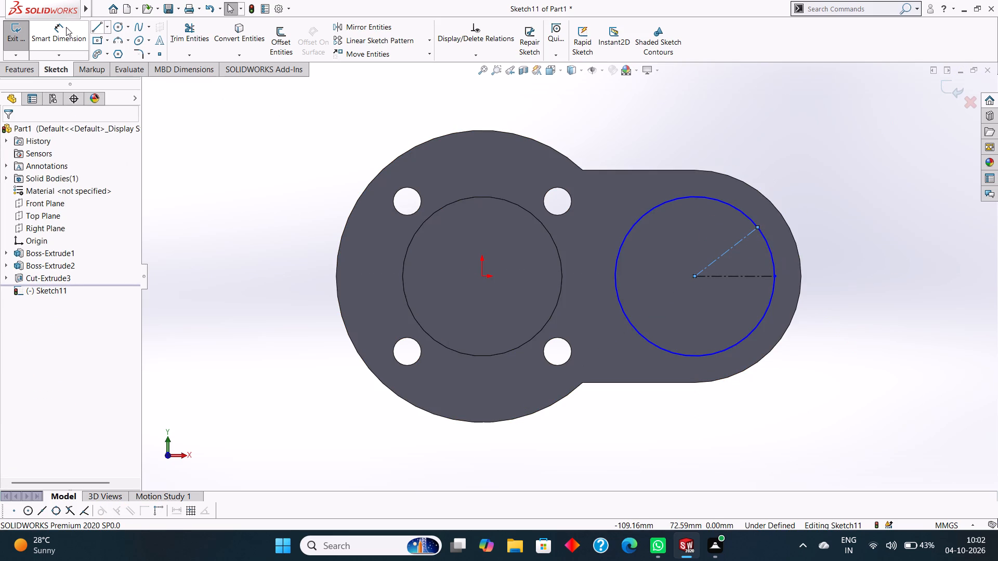
Draw an inclined centerline from the 30 mm radius circle's centre down to its circumference at about 22° below horizontal.
click(91, 27)
click(109, 26)
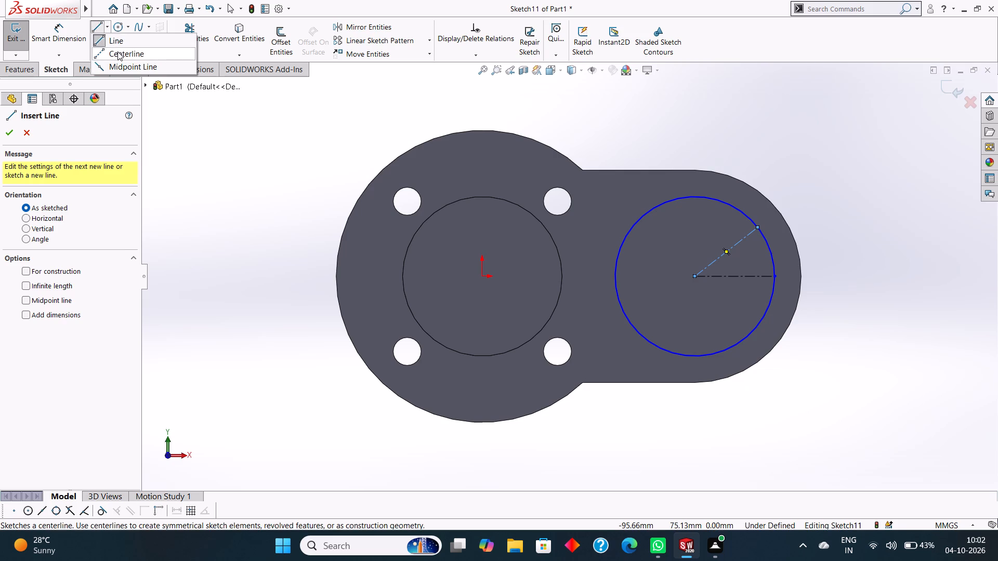
click(117, 51)
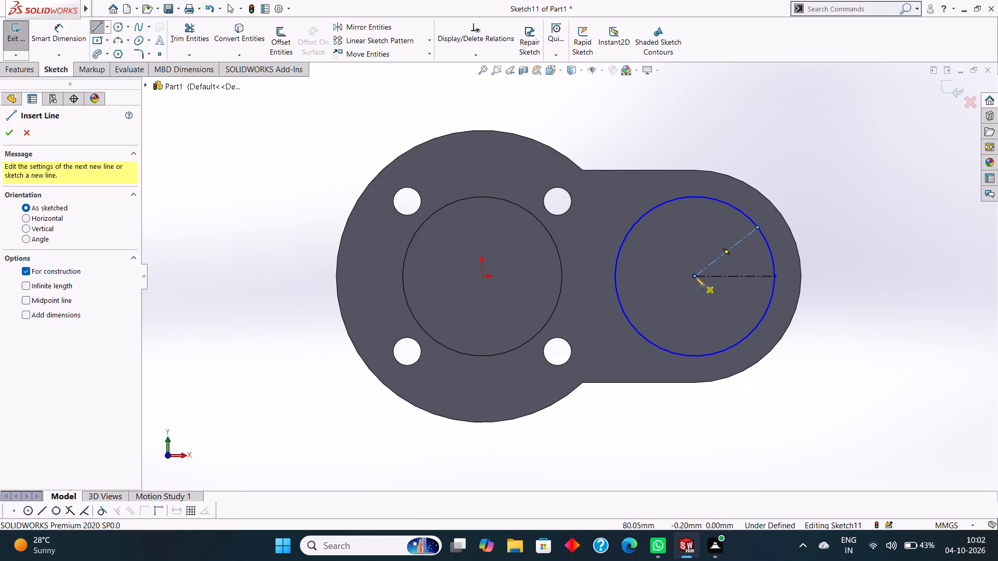
click(694, 277)
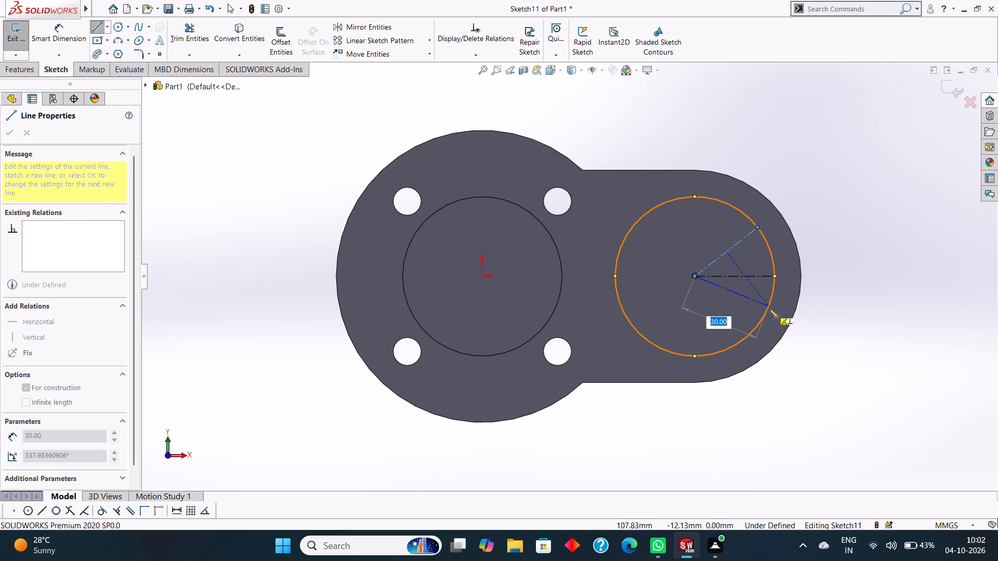
click(769, 309)
key(Escape)
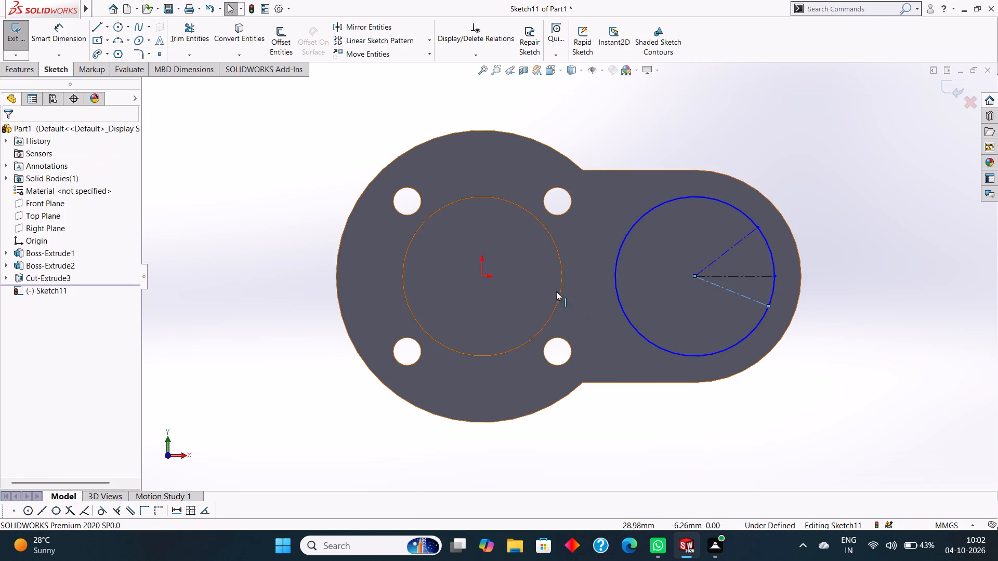
Dimension the angle between the horizontal centerline and the upper inclined centerline as 45°.
click(67, 32)
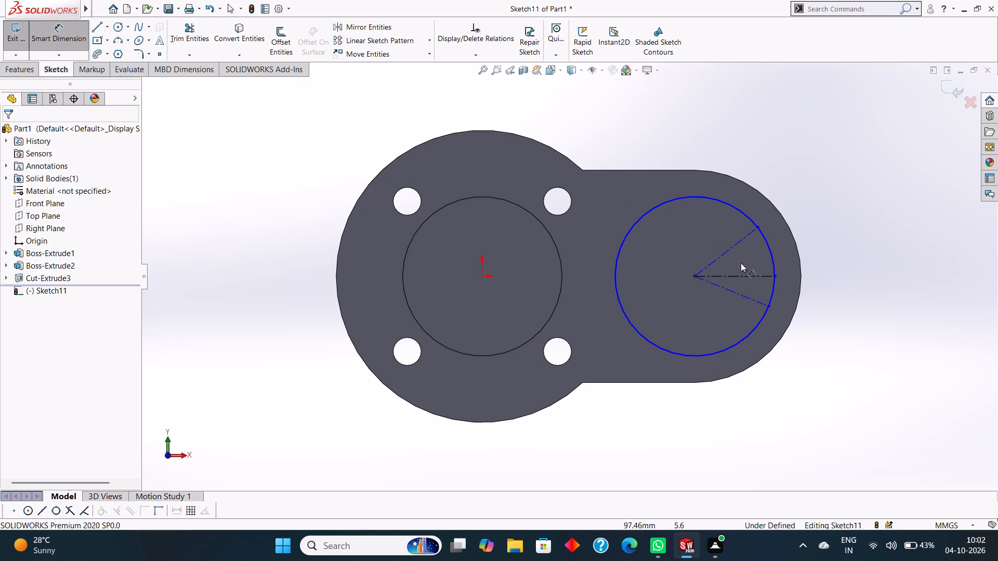
click(741, 275)
click(737, 242)
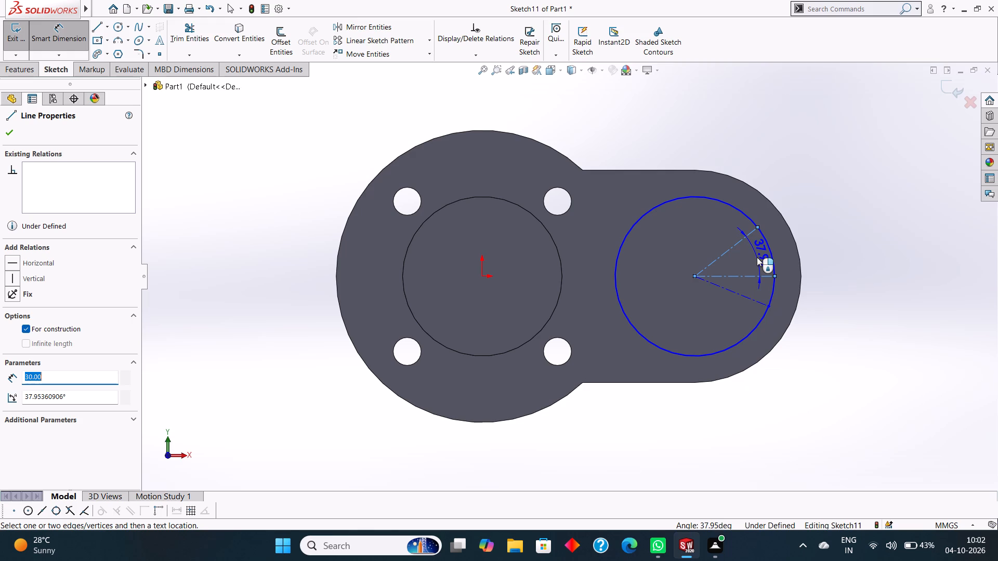
click(757, 257)
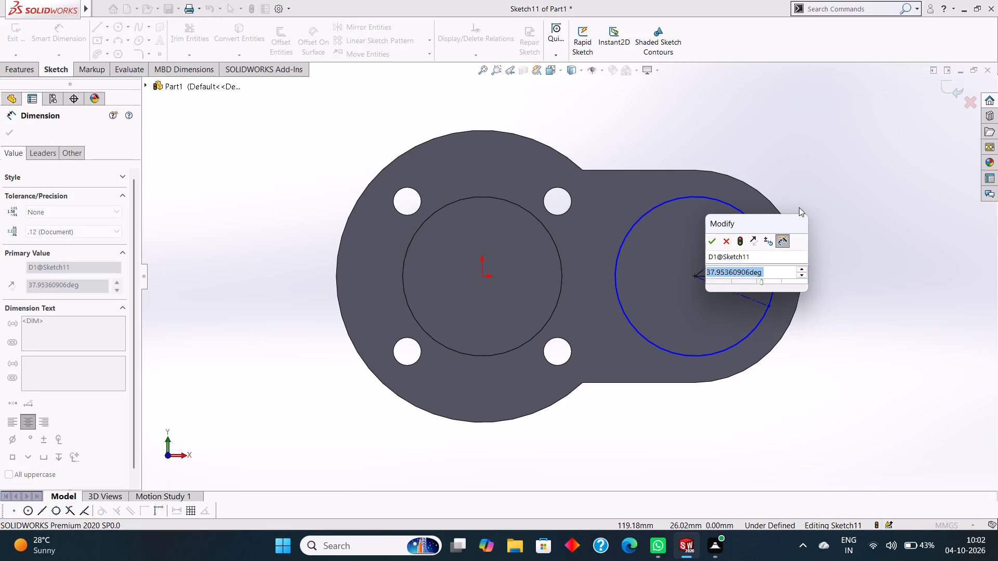
key(BackSpace)
text(45)
key(Return)
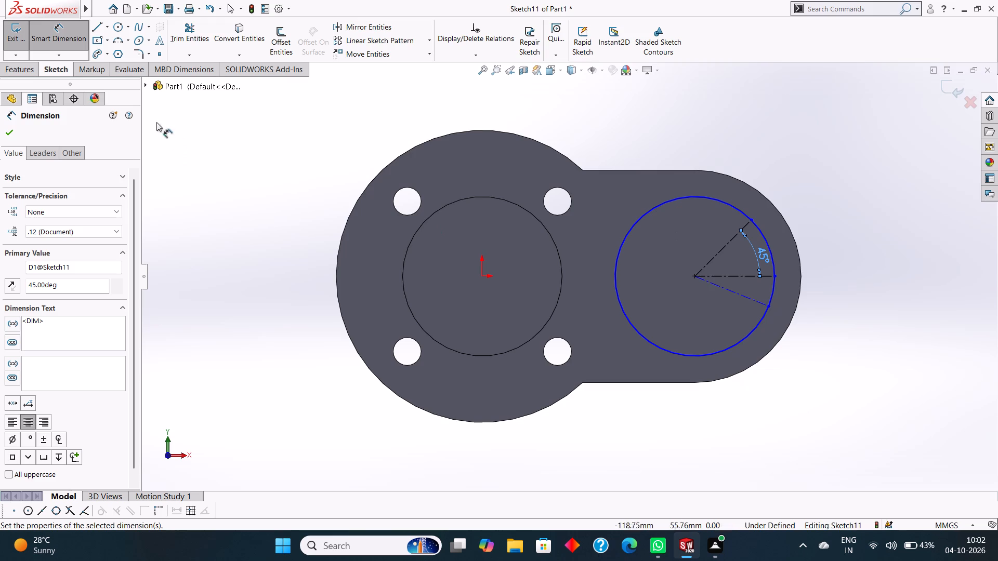
Dimension the angle between the horizontal centerline and the lower inclined centerline.
click(751, 276)
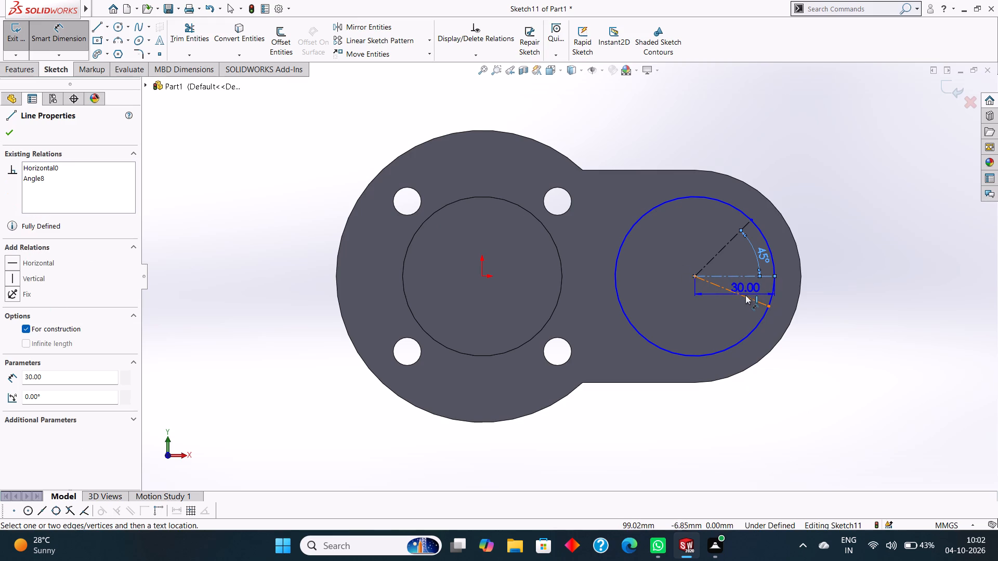
click(745, 296)
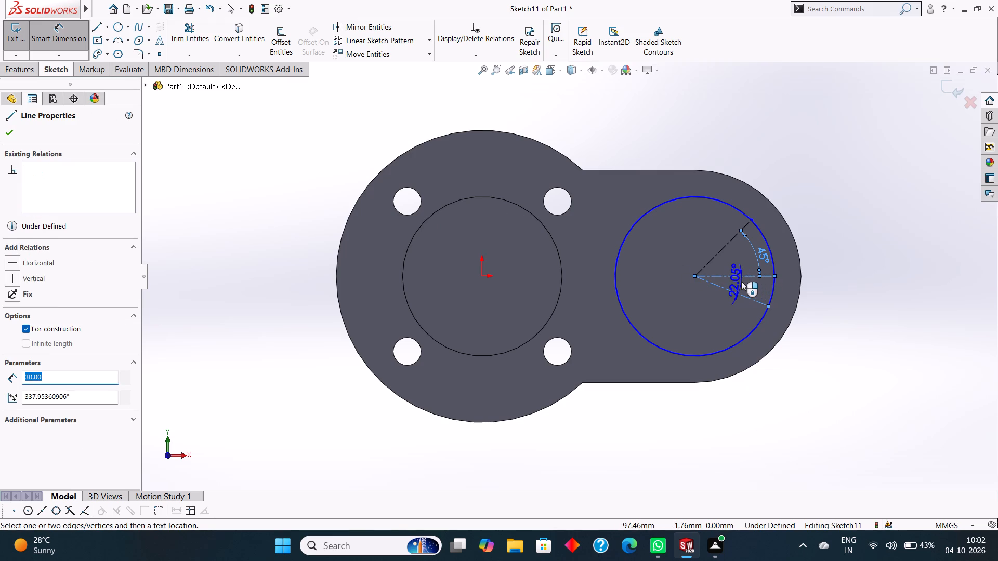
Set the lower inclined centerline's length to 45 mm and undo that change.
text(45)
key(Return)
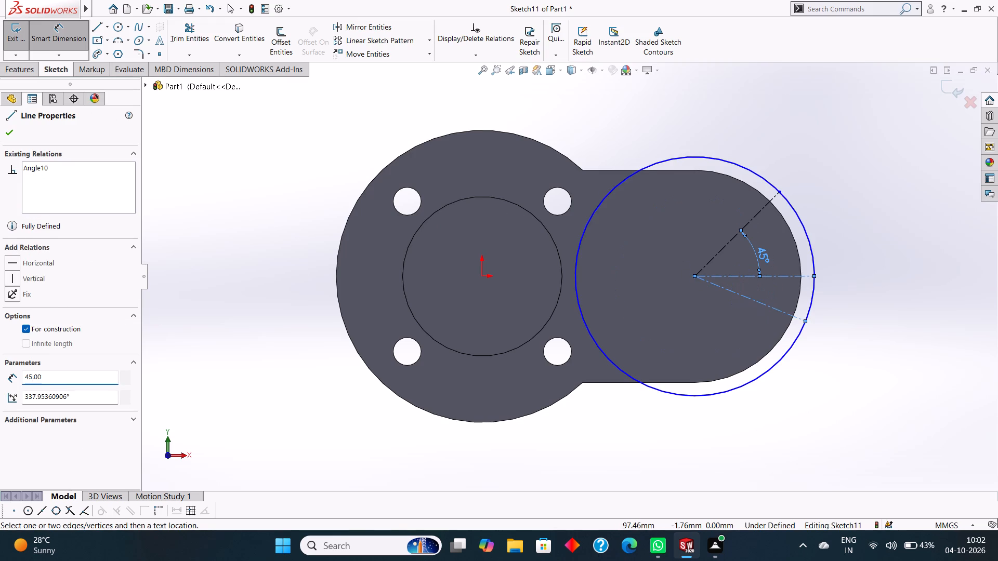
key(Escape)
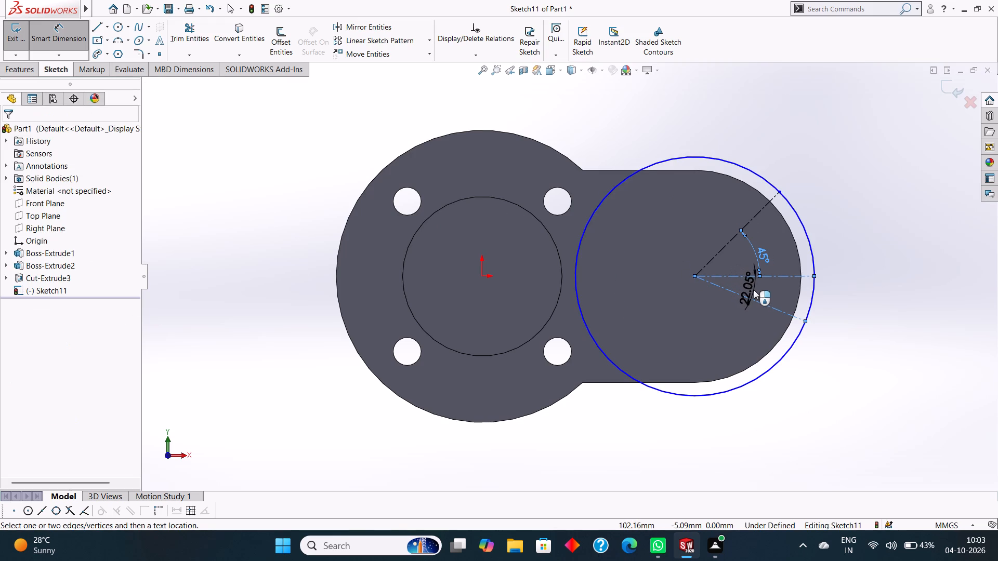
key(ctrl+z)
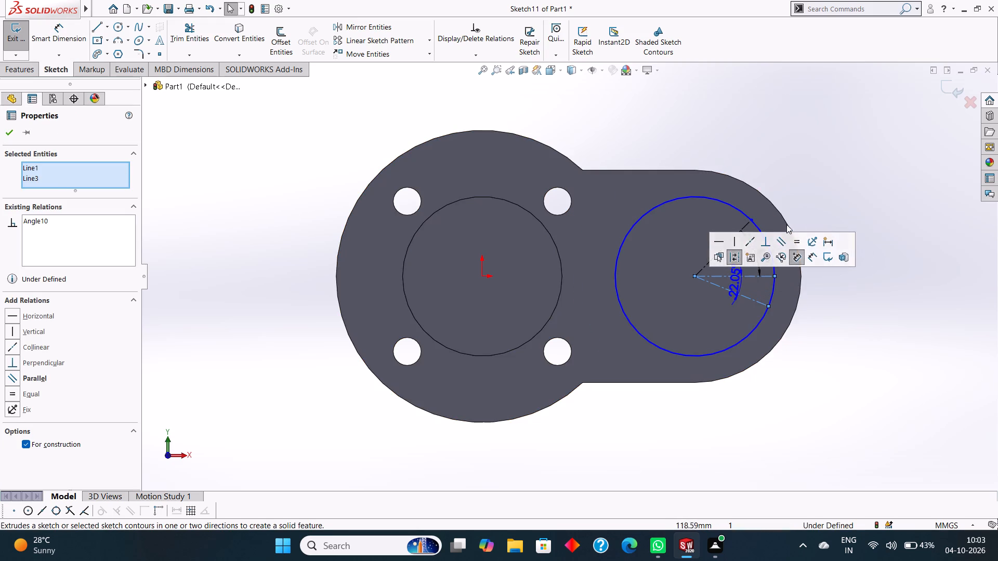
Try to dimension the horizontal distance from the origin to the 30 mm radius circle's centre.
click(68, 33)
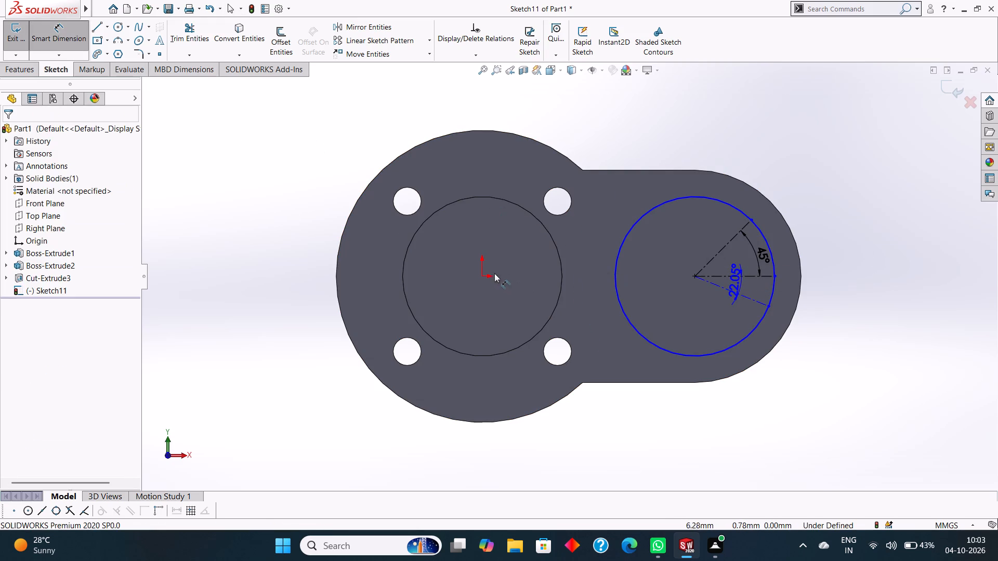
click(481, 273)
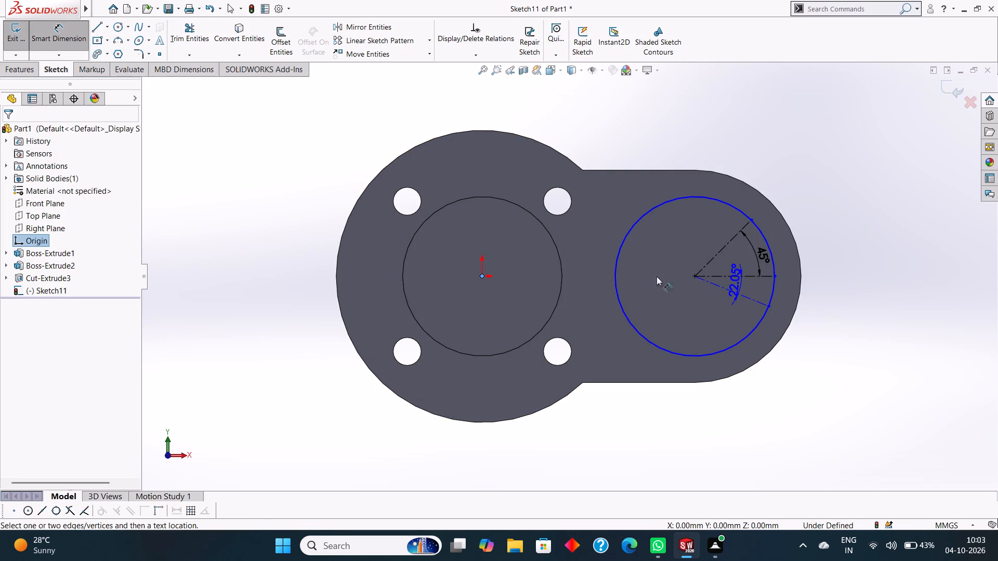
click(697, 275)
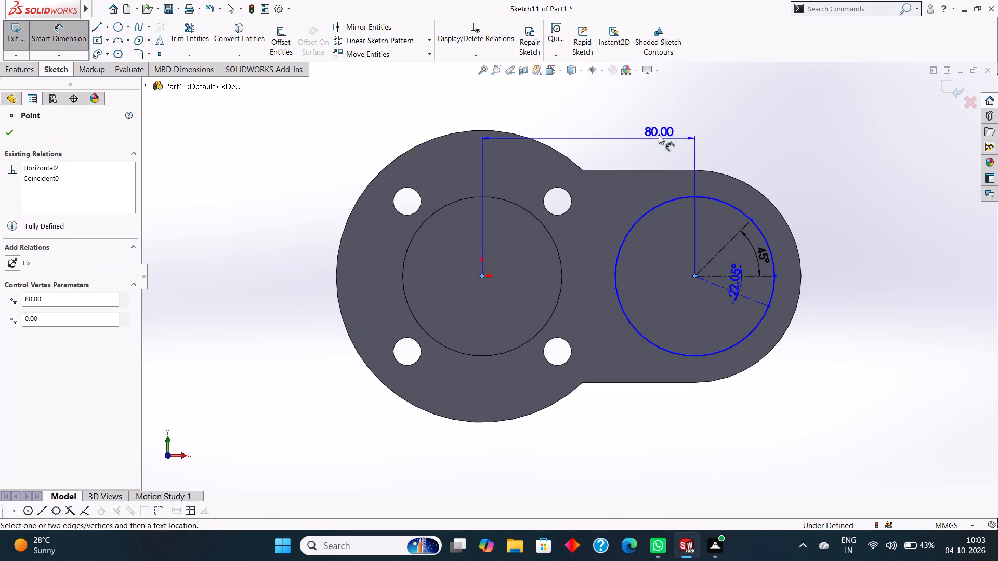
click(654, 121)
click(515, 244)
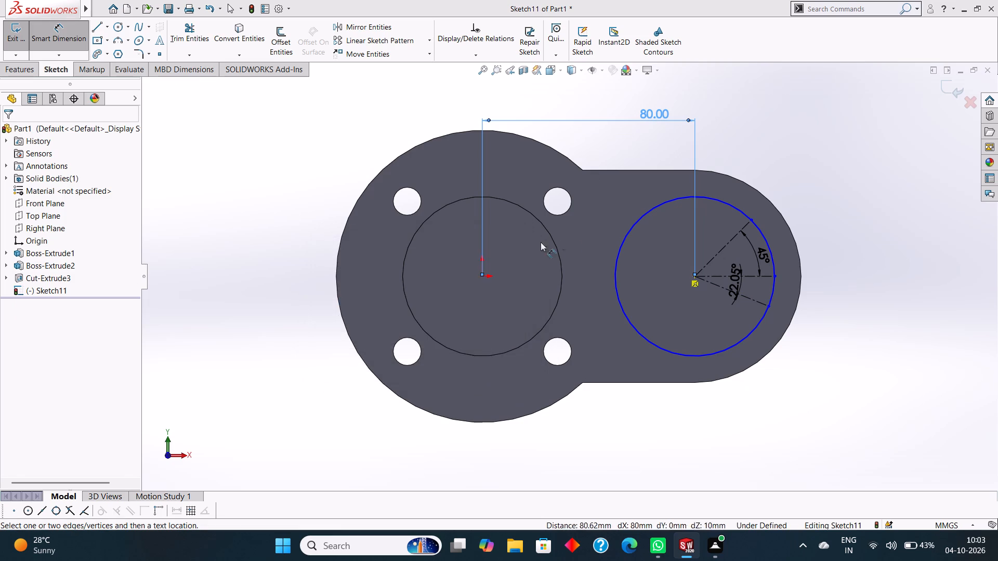
Dimension the large circle at the plate's smaller rounded end with a 60 mm diameter.
click(664, 204)
click(687, 112)
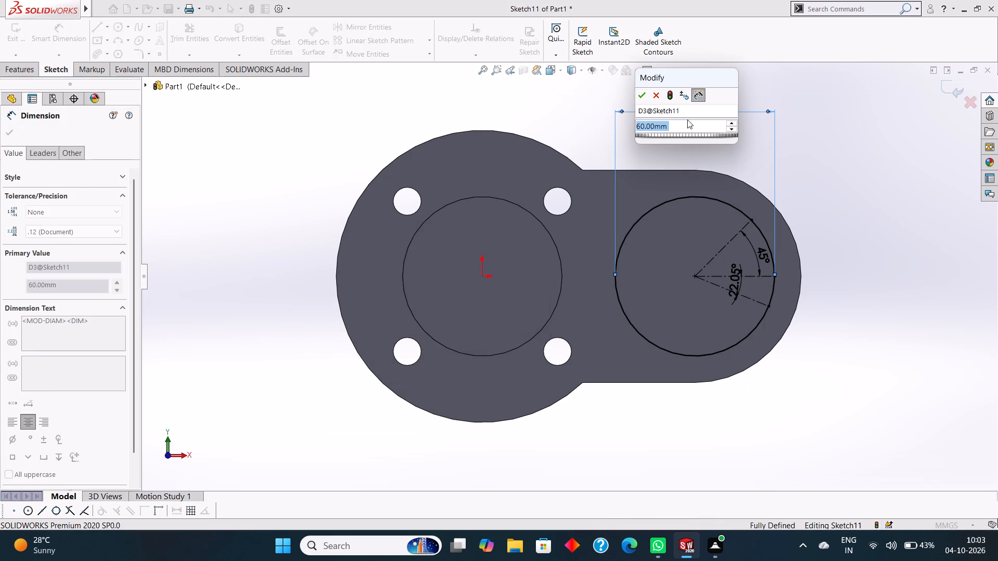
click(641, 94)
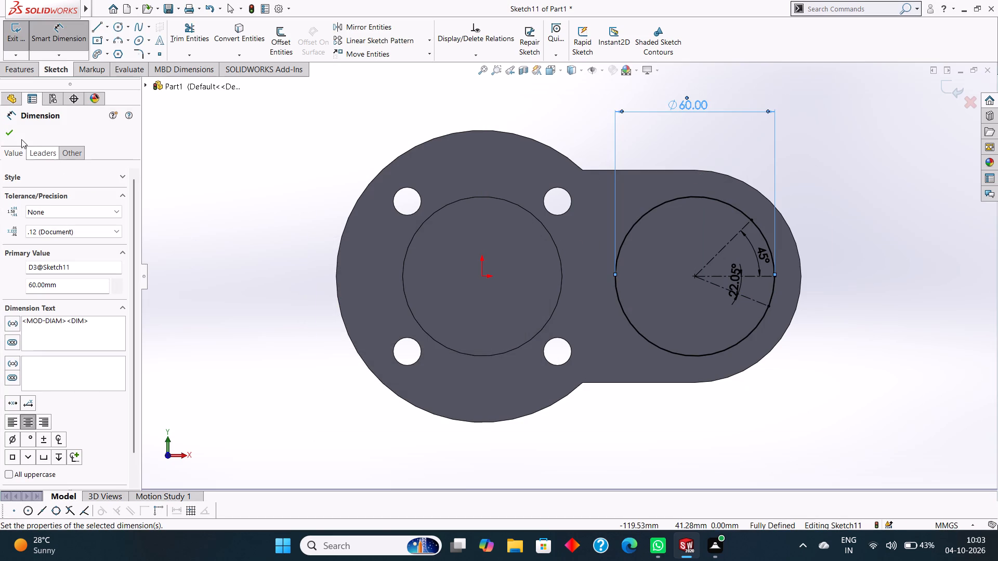
click(11, 130)
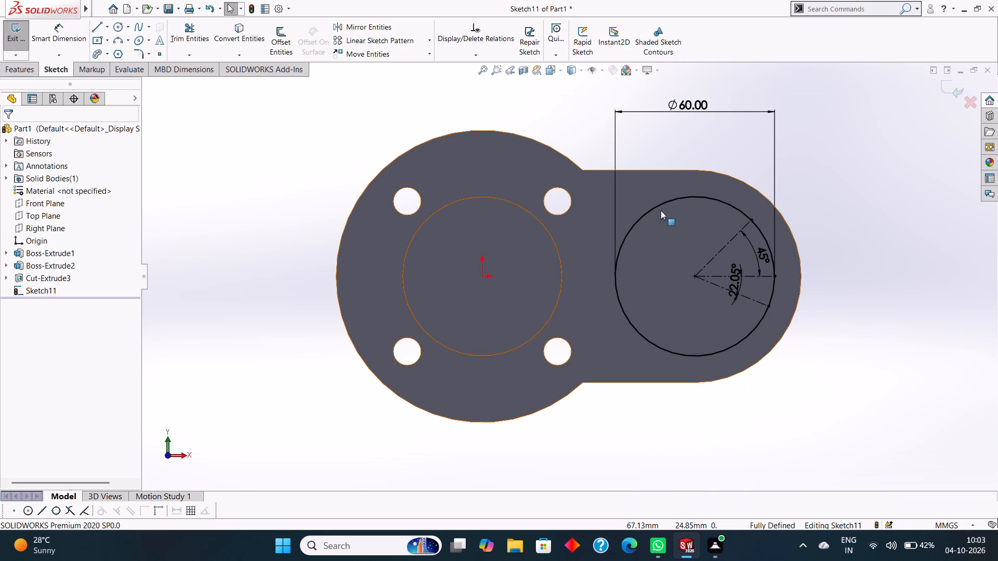
Convert the 60 mm diameter circle to construction geometry.
right_click(659, 203)
click(685, 189)
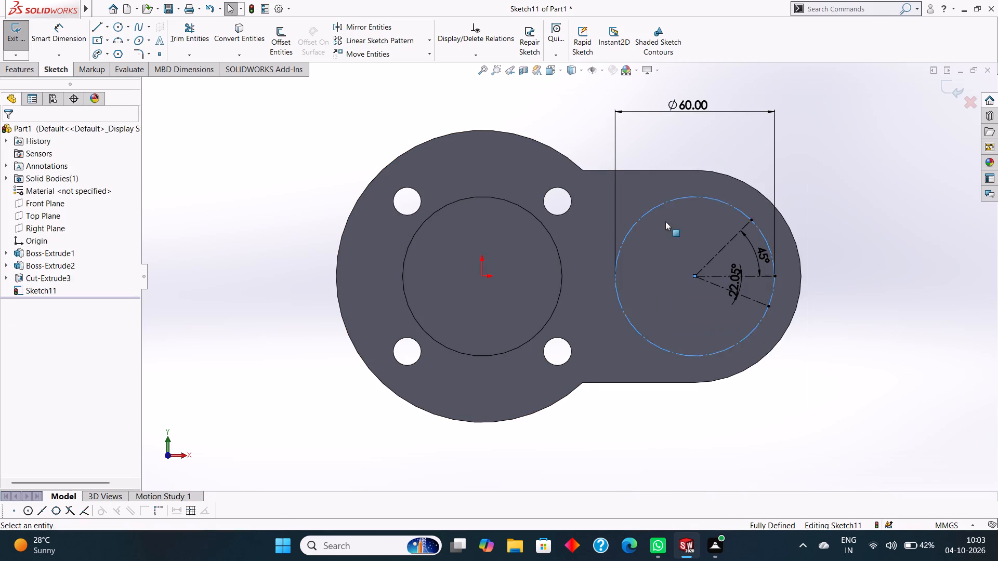
Set the angle between the horizontal and lower inclined centerlines to 45°.
double_click(737, 288)
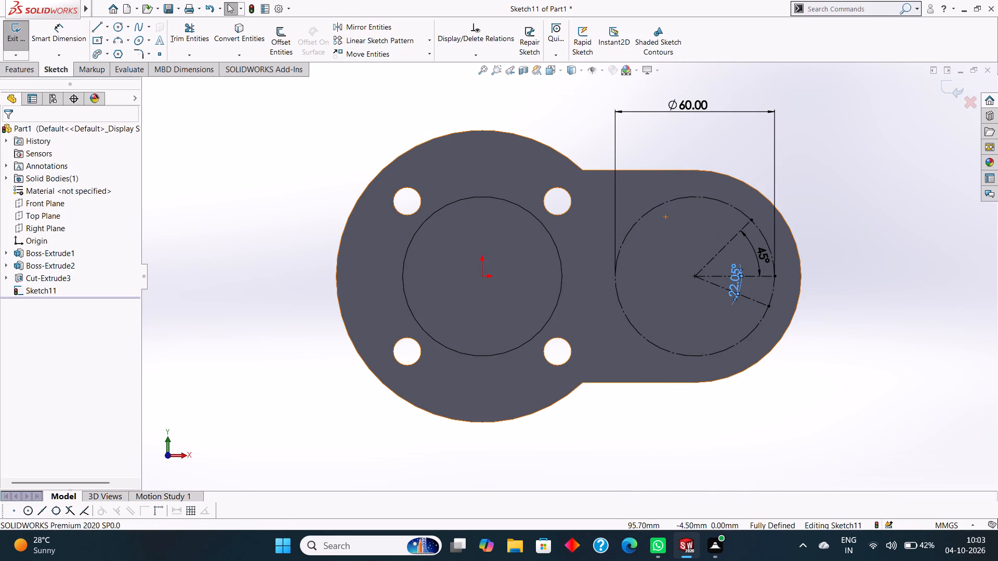
text(45)
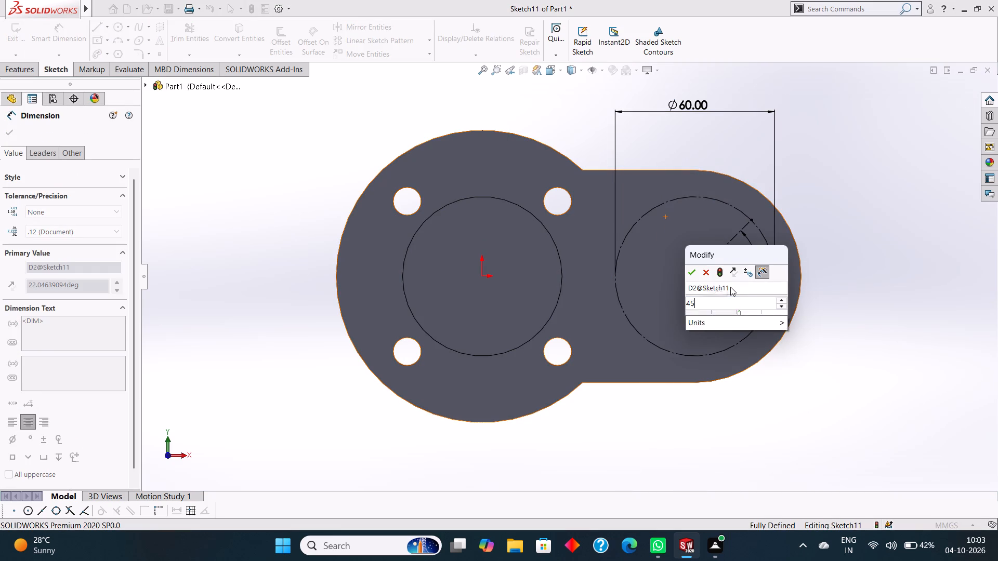
key(Return)
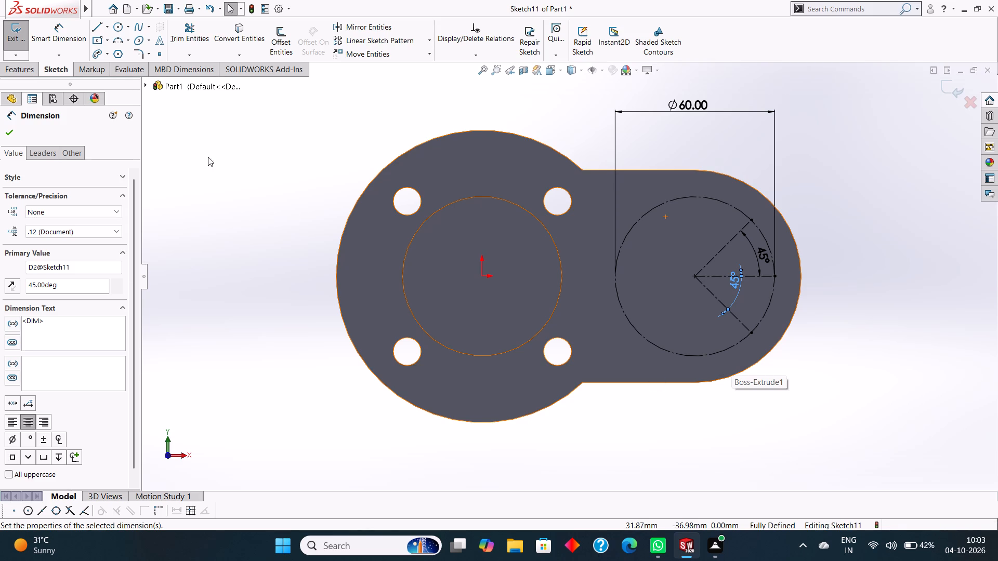
Sketch a circle of about 6.3 mm radius centred on the outer endpoint of the upper inclined centerline.
click(119, 25)
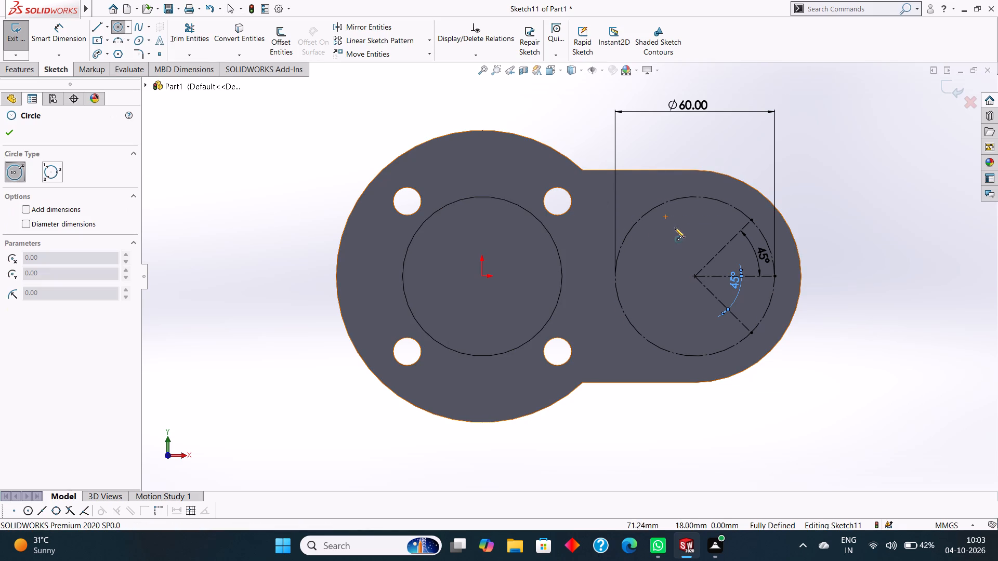
drag(751, 218, 764, 230)
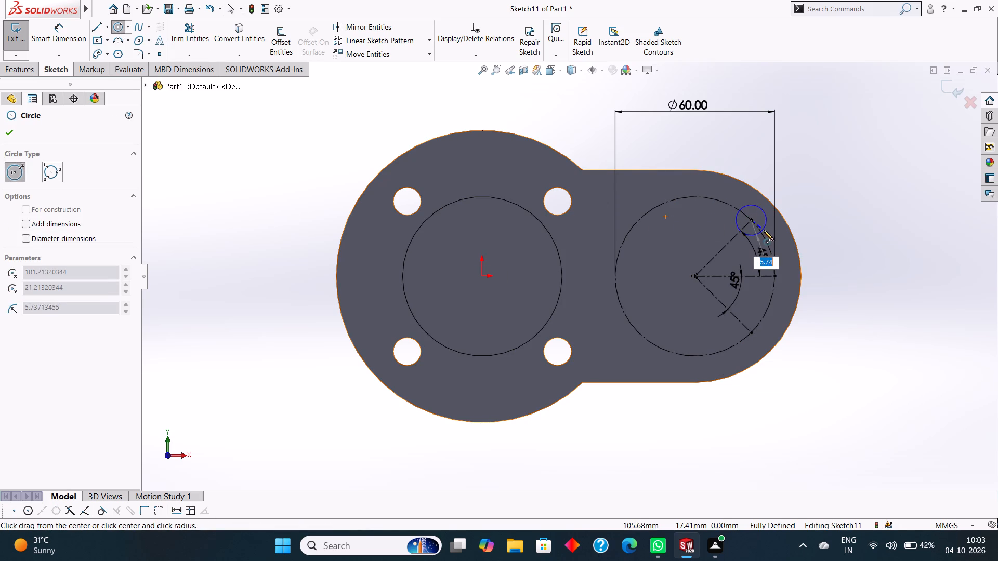
drag(764, 230, 764, 231)
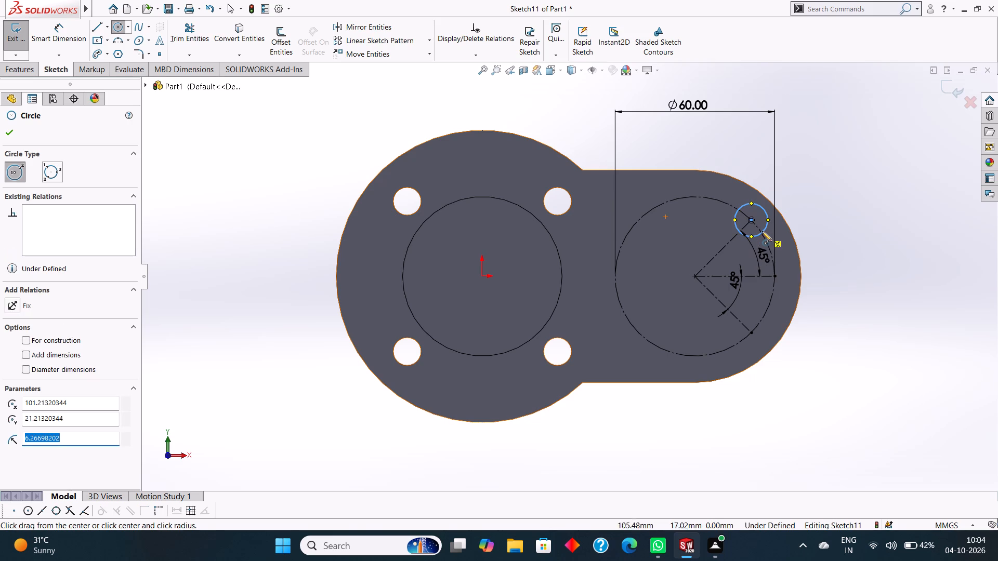
key(BackSpace)
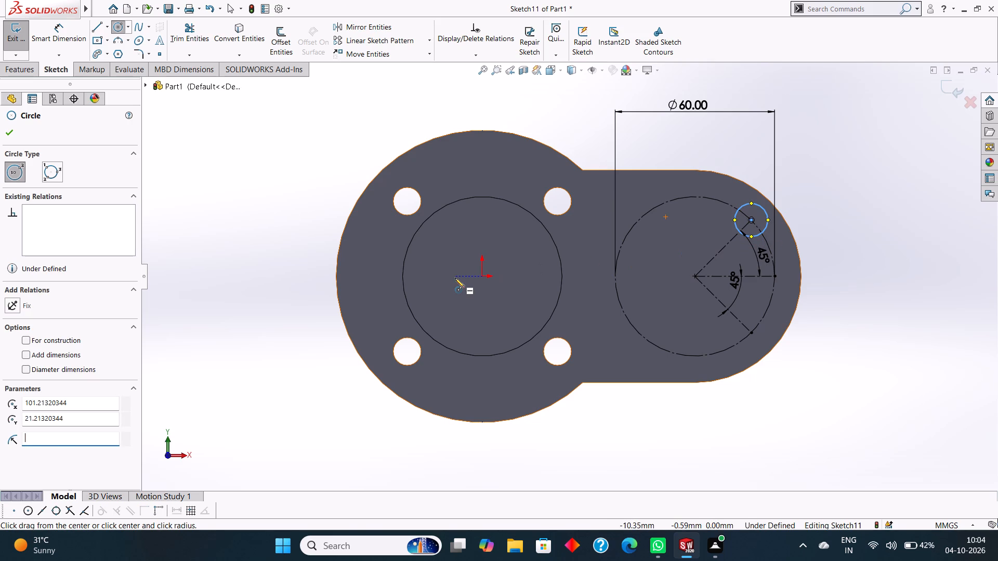
click(15, 130)
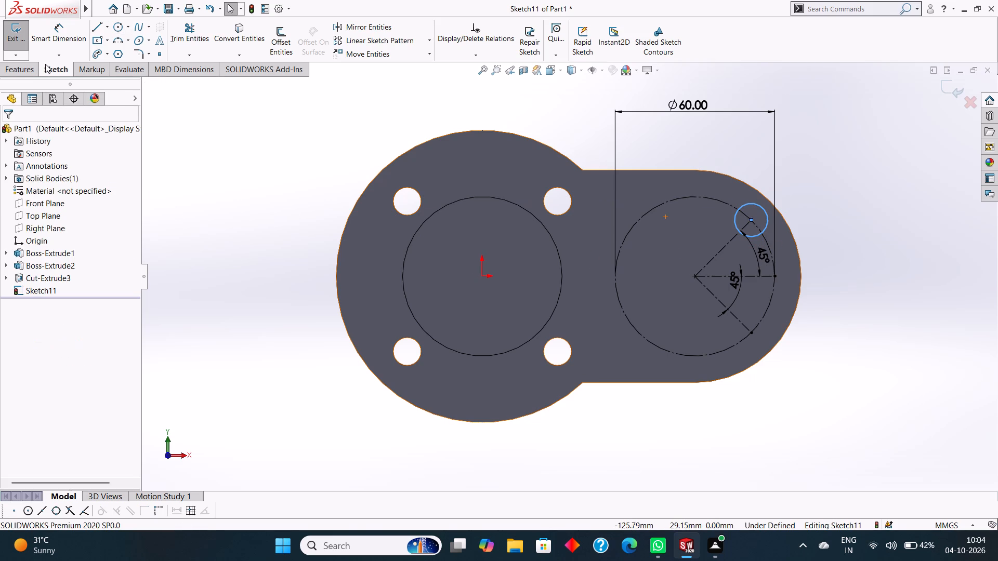
Sketch a circle of about 5.6 mm radius centred on the outer endpoint of the lower inclined centerline.
click(117, 24)
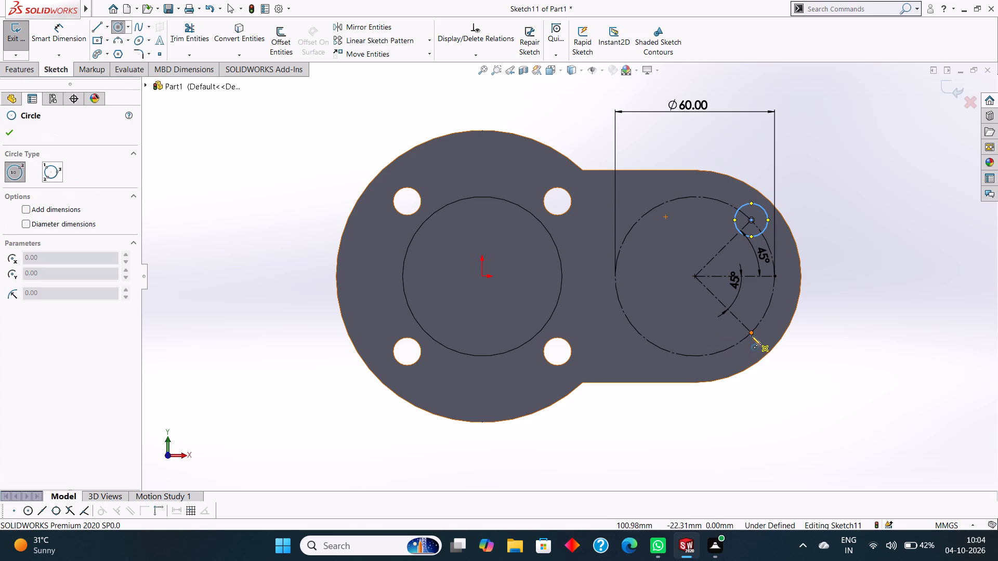
drag(751, 333, 761, 345)
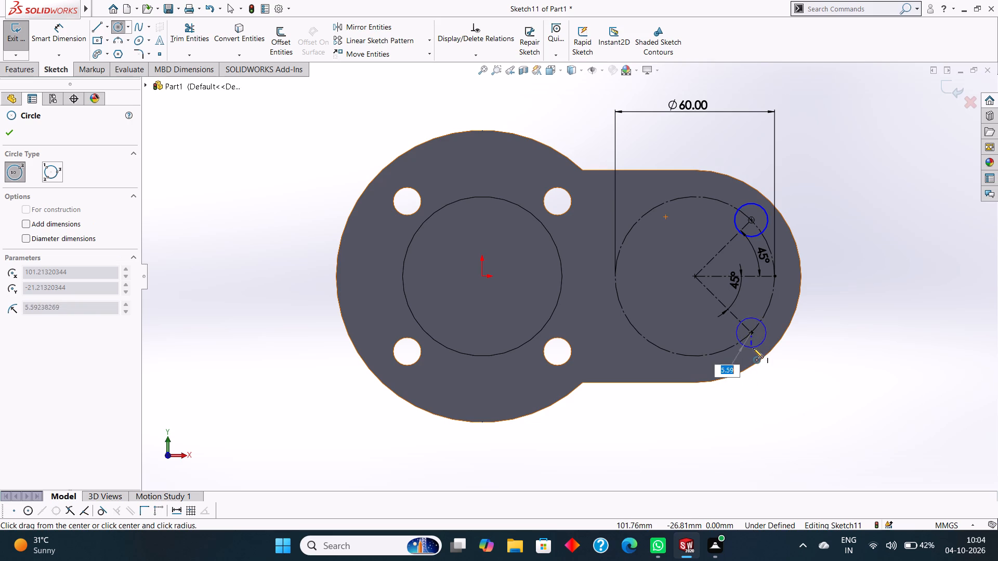
click(753, 348)
click(8, 127)
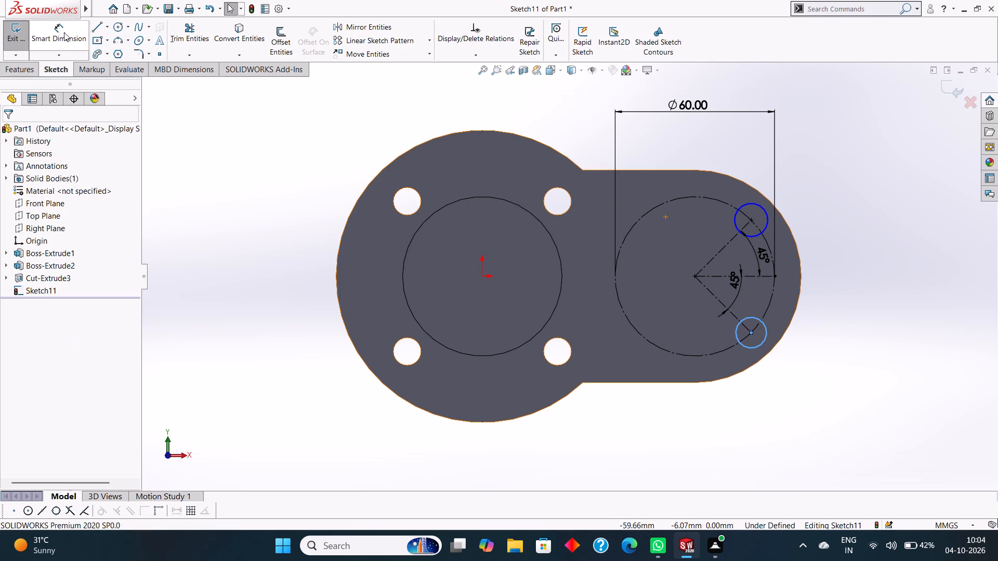
Dimension the circle at the end of the upper inclined centerline to a diameter of 10.50 mm.
click(64, 32)
drag(746, 204, 756, 202)
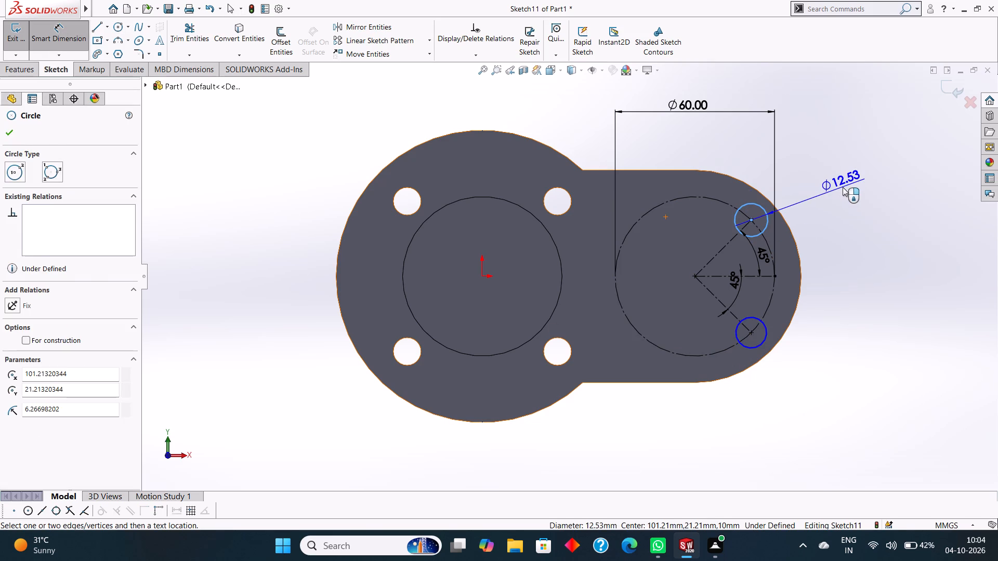
click(843, 187)
text(10)
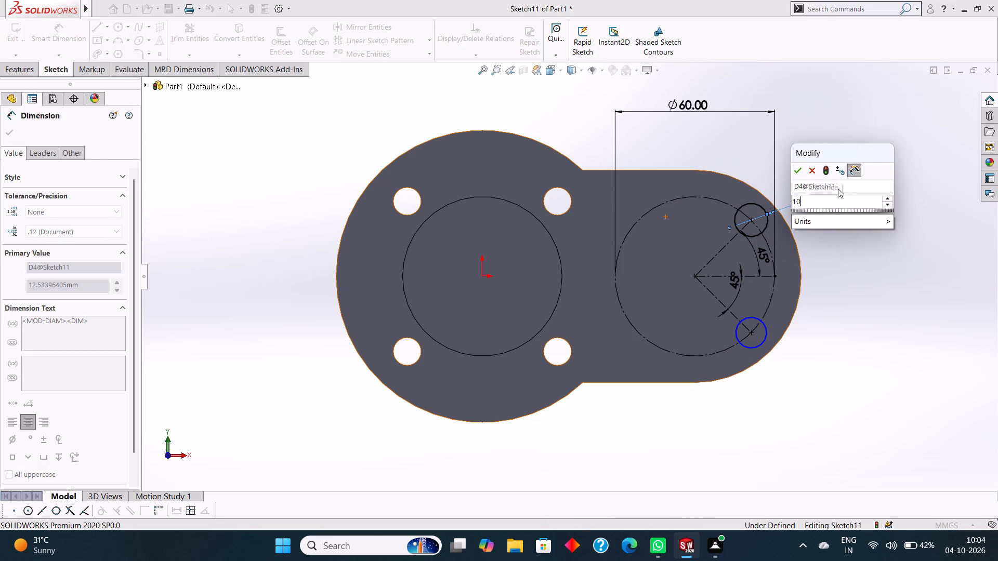
text(.50)
key(Return)
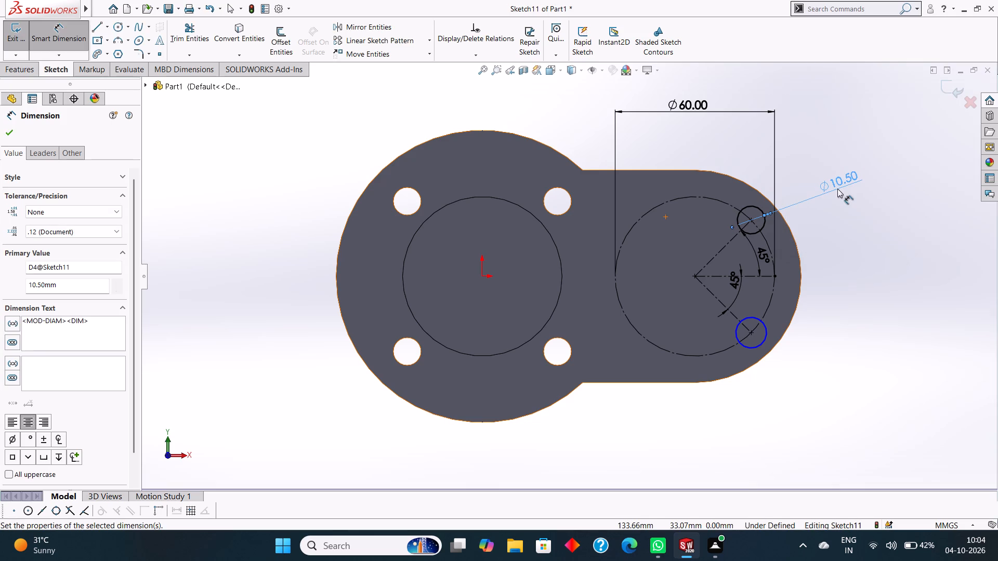
Dimension the circle at the end of the lower inclined centerline to a diameter of 10.50 mm.
drag(768, 331, 773, 331)
click(858, 338)
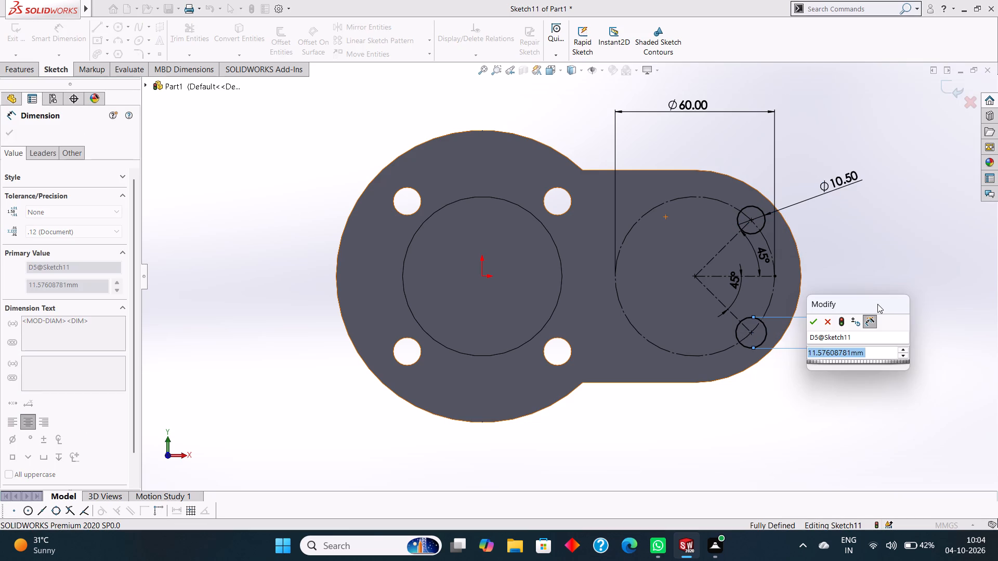
text(10.50)
key(Return)
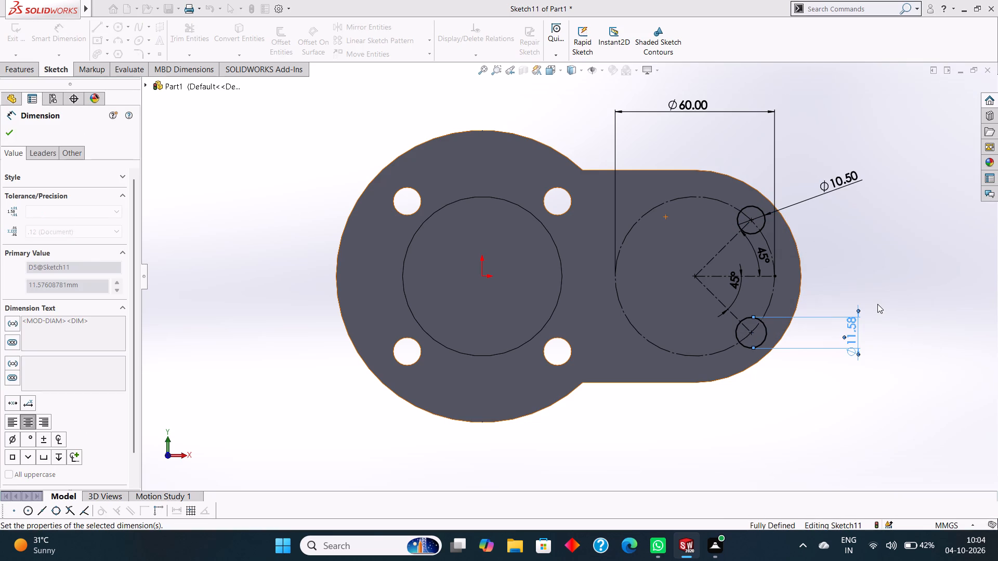
click(9, 129)
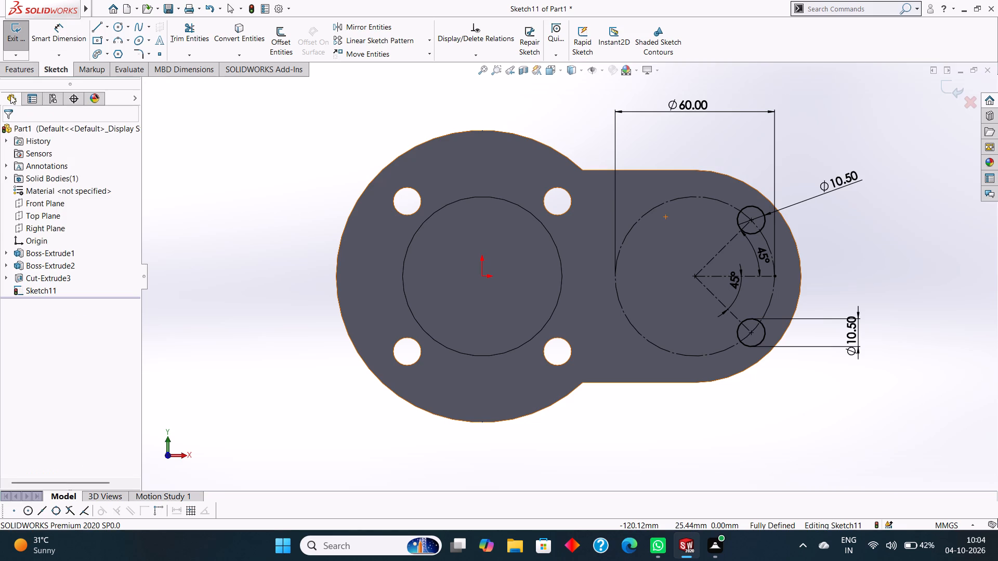
Start an extruded cut from the two bolt-hole circles at the smaller rounded end and open its Direction 1 end condition options.
click(15, 76)
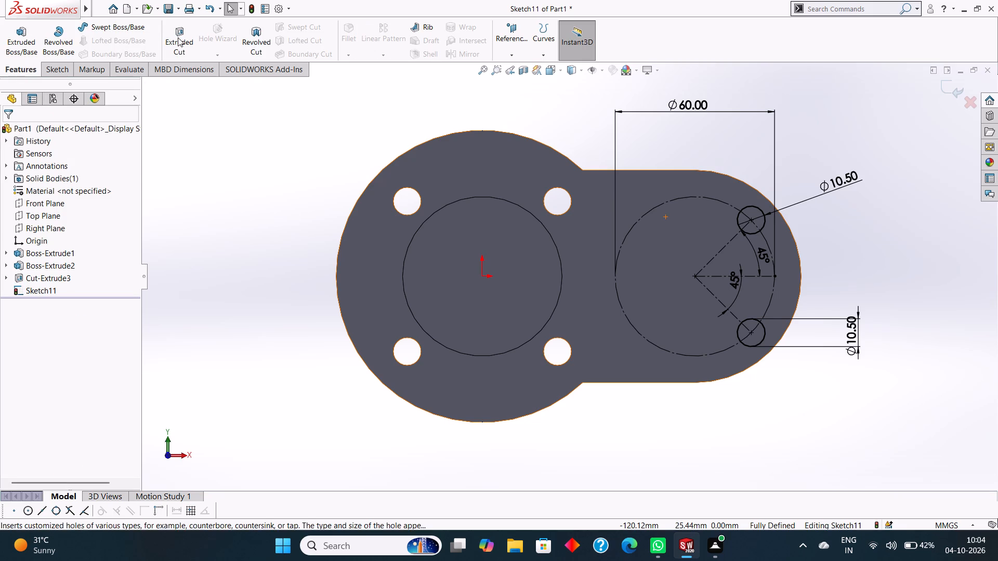
click(178, 37)
middle_drag(235, 266, 251, 164)
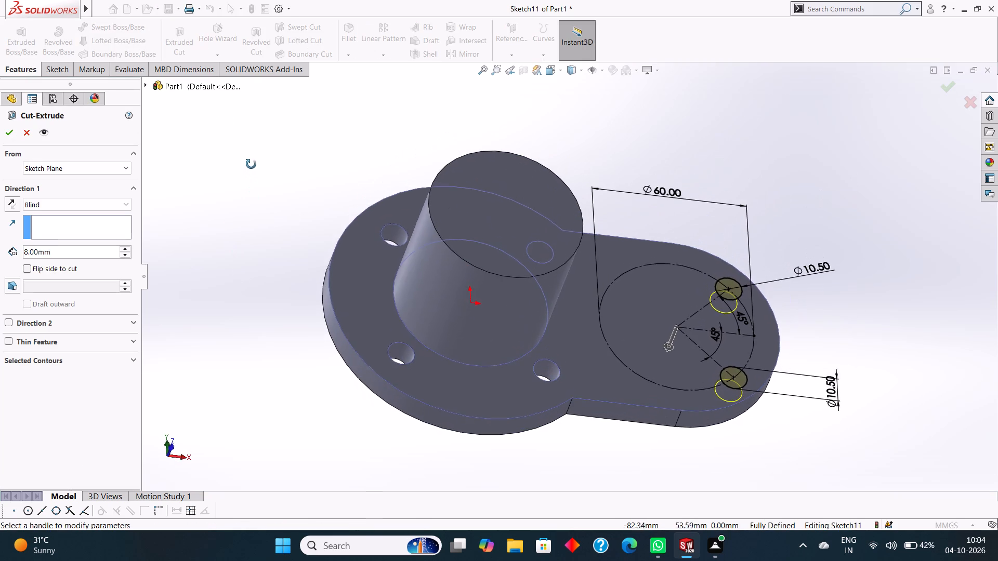
middle_drag(251, 164, 251, 161)
click(87, 201)
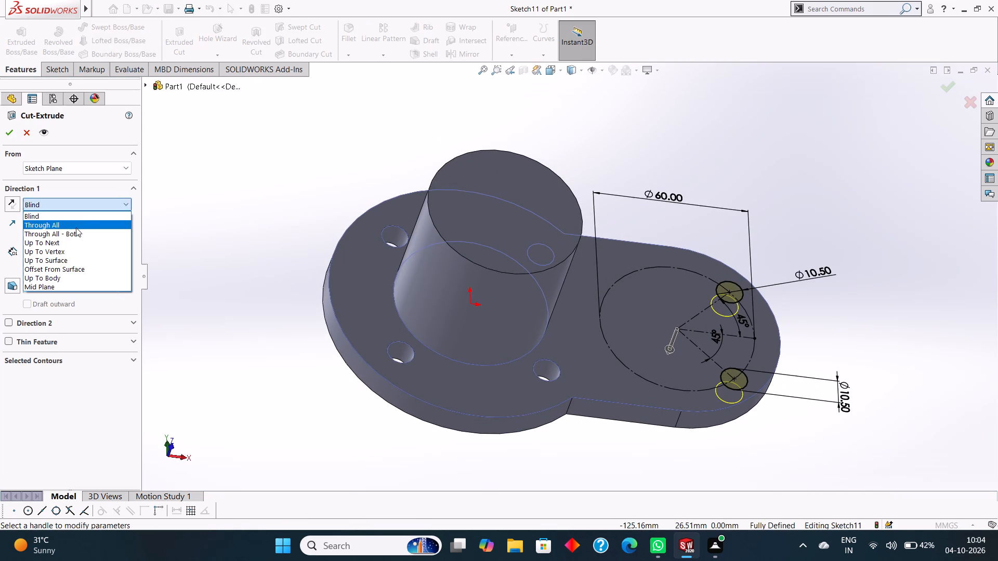
Cut the two bolt-hole circles at the smaller rounded end using the Through All end condition.
click(76, 228)
click(10, 136)
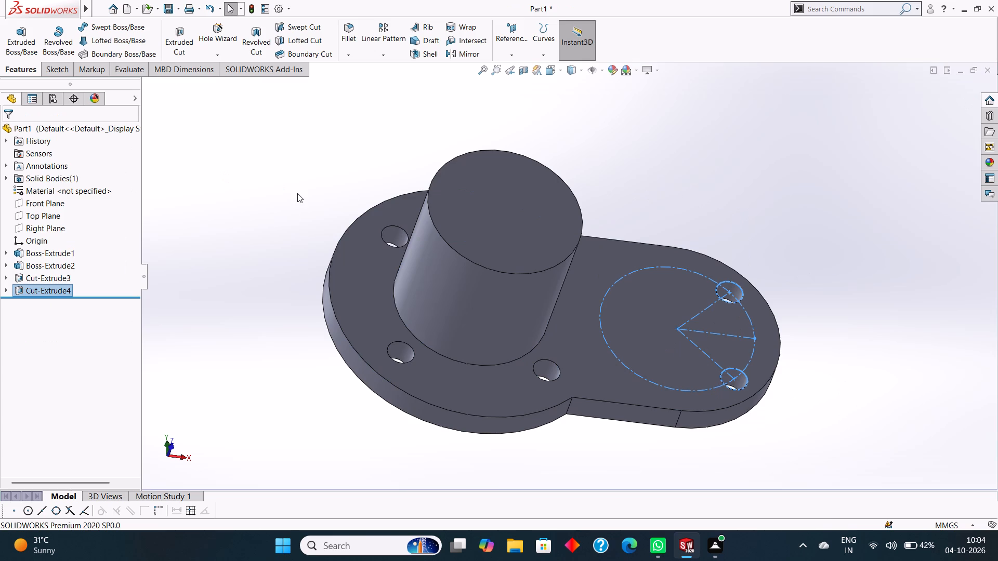
click(297, 193)
On a new sketch on the plate's top face, draw a 22 mm radius circle concentric with the smaller rounded end.
middle_drag(816, 228, 813, 301)
scroll(812, 301, down, 1)
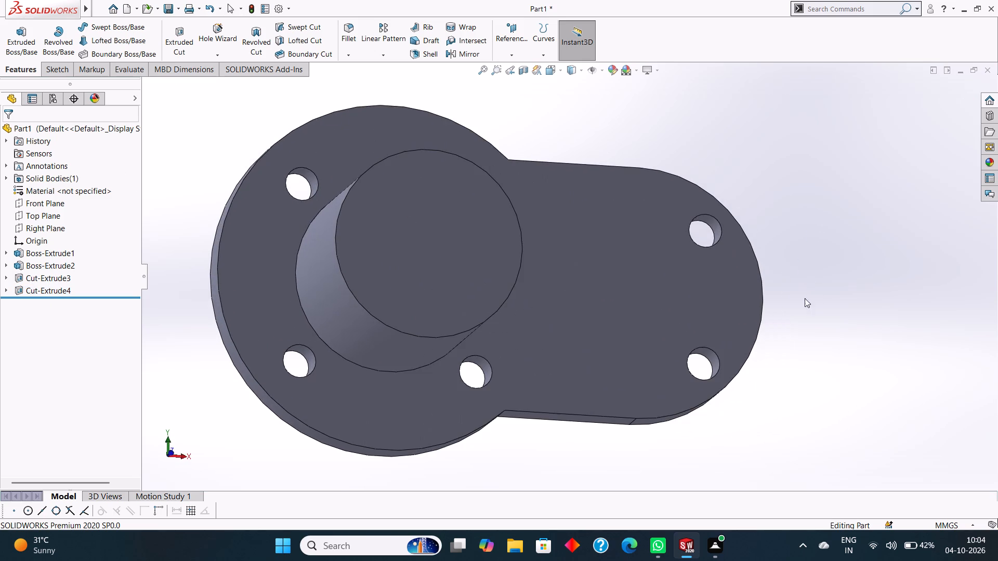
click(630, 262)
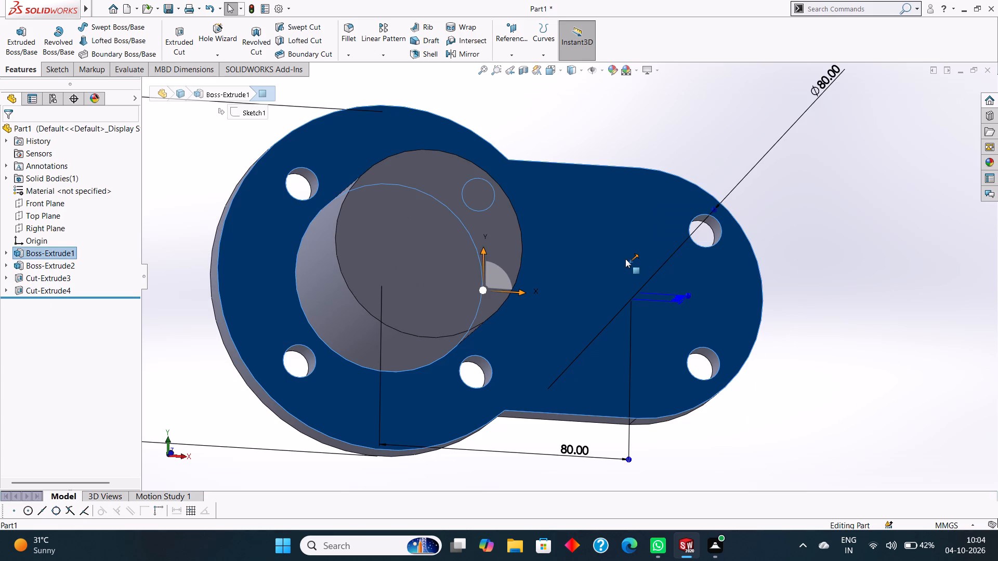
key(ctrl+8)
right_click(648, 226)
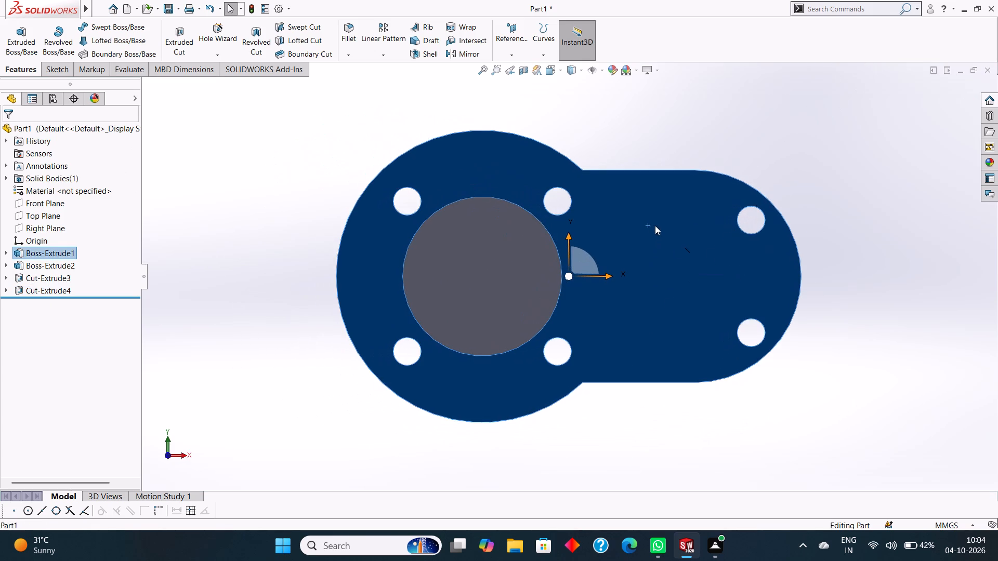
click(676, 215)
key(Escape)
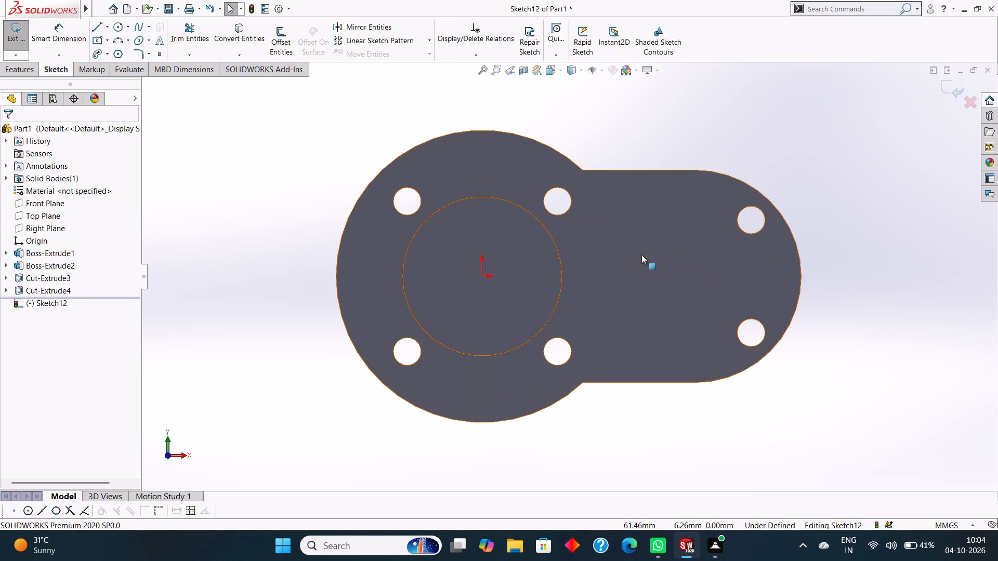
click(112, 26)
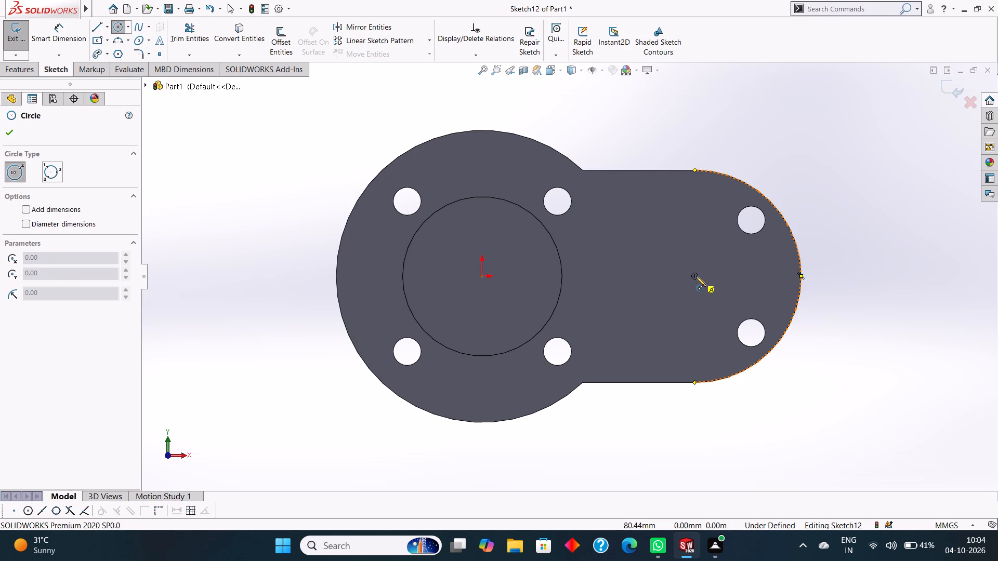
drag(696, 276, 727, 328)
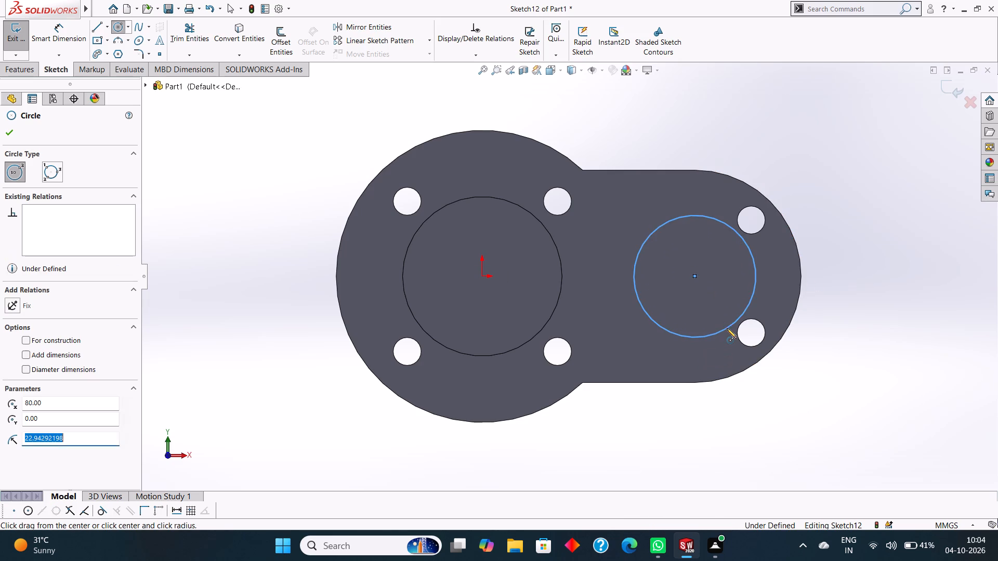
key(BackSpace)
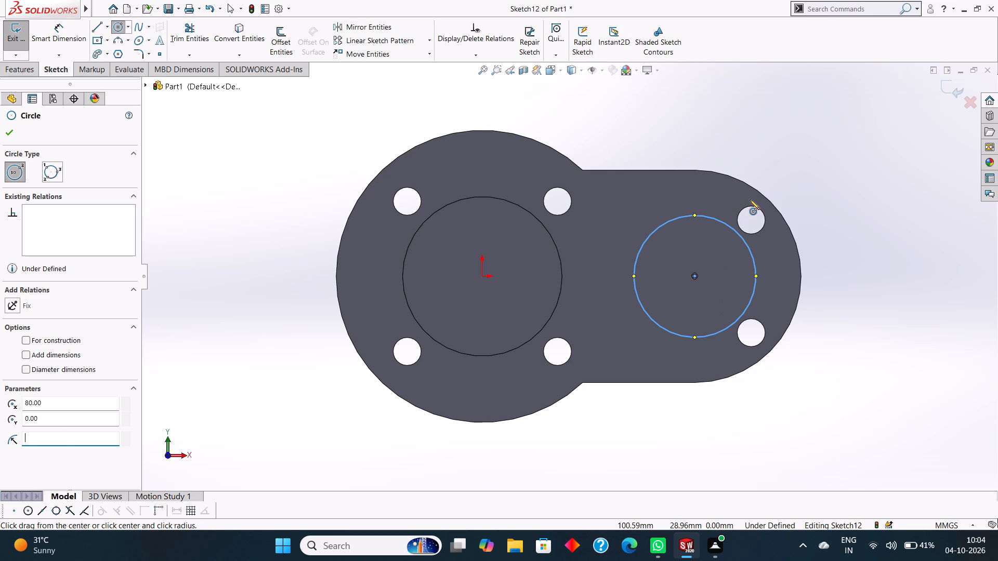
text(22)
key(Return)
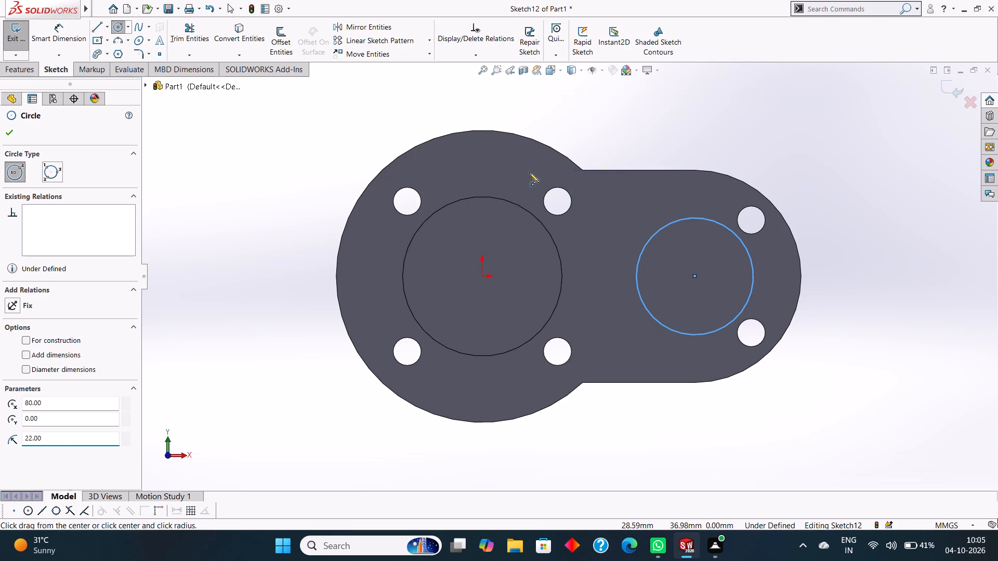
click(7, 132)
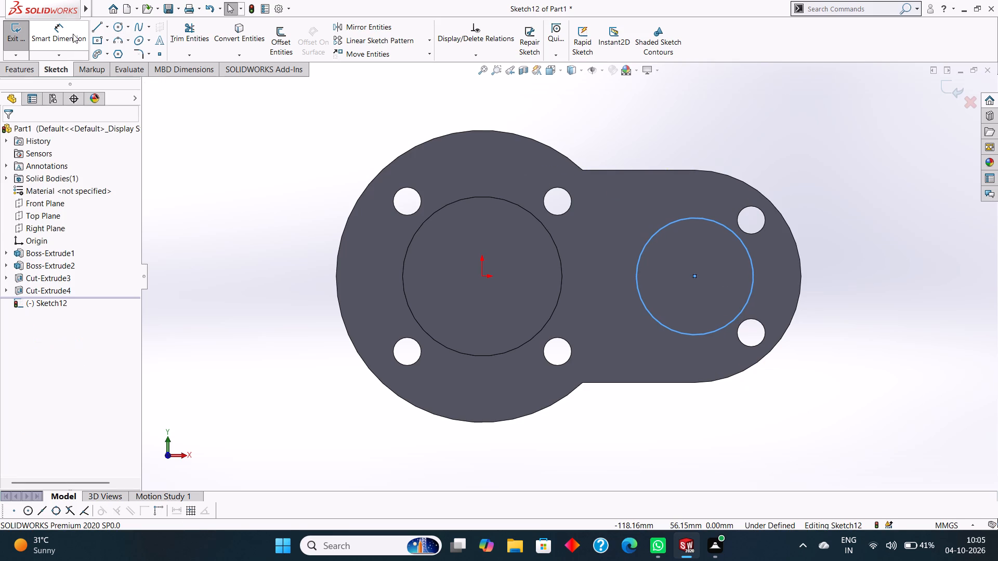
Sketch two horizontal lines about 59.6 mm long from the circle's top and bottom quadrant points to the round boss's edge.
click(93, 26)
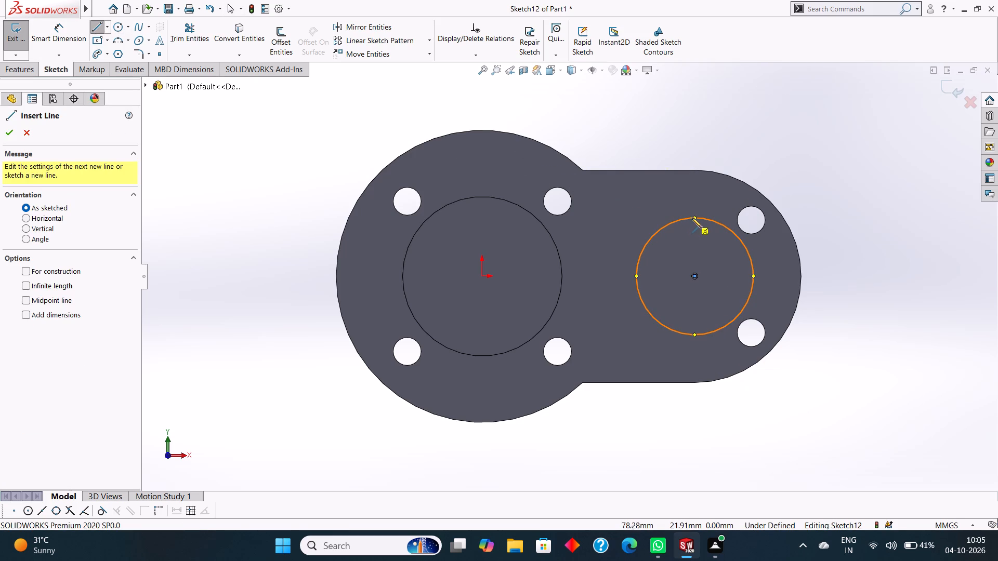
click(694, 218)
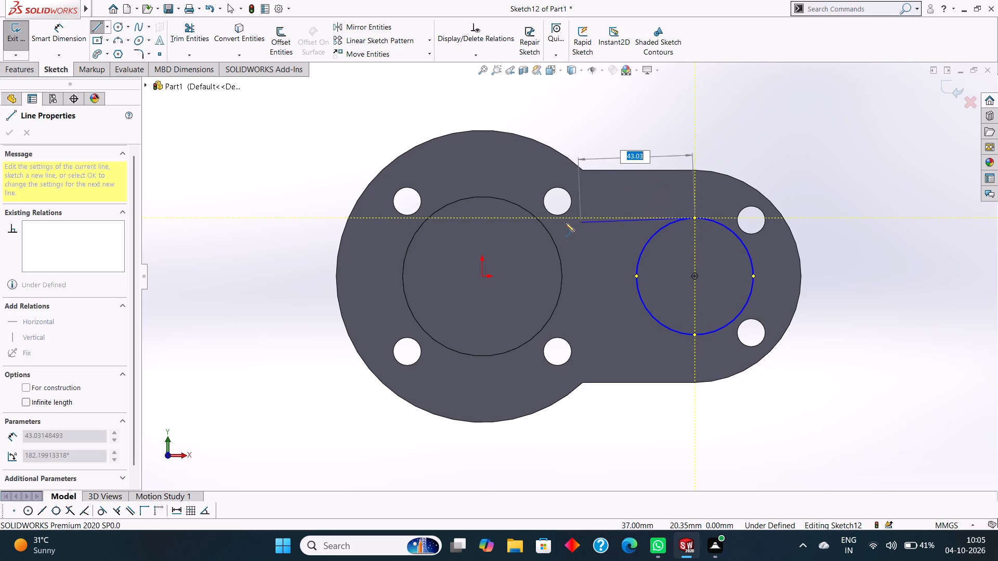
click(538, 219)
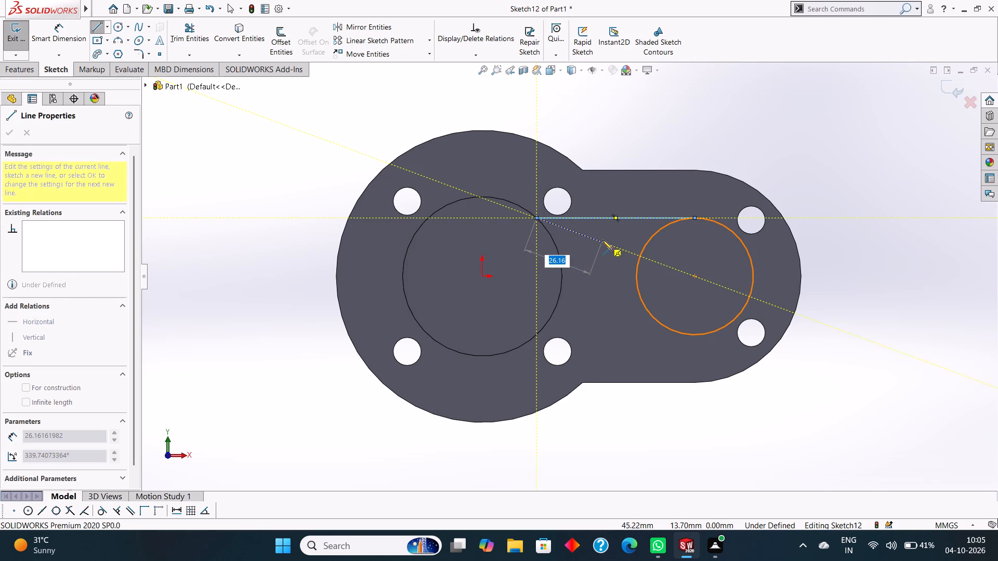
key(Escape)
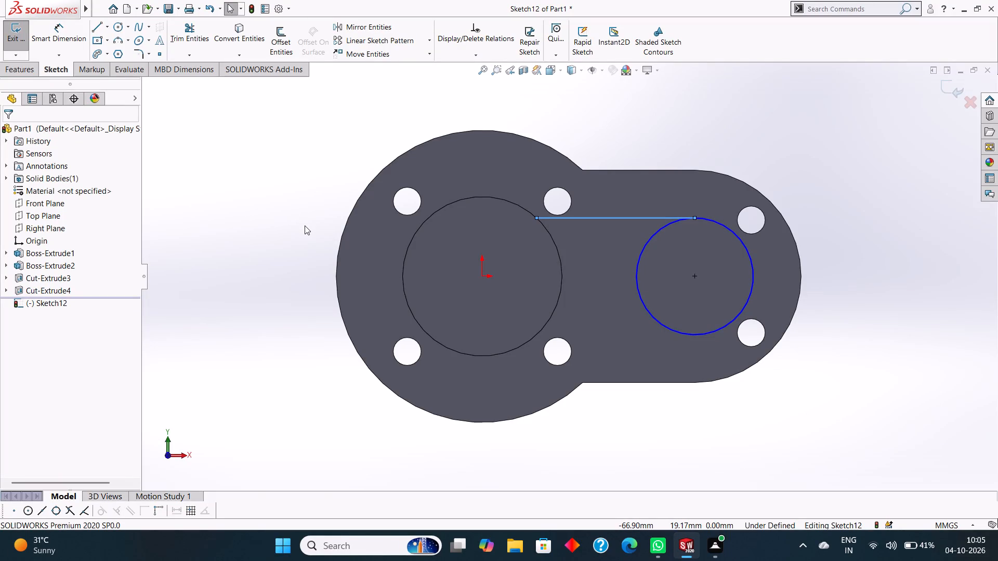
click(95, 28)
click(694, 334)
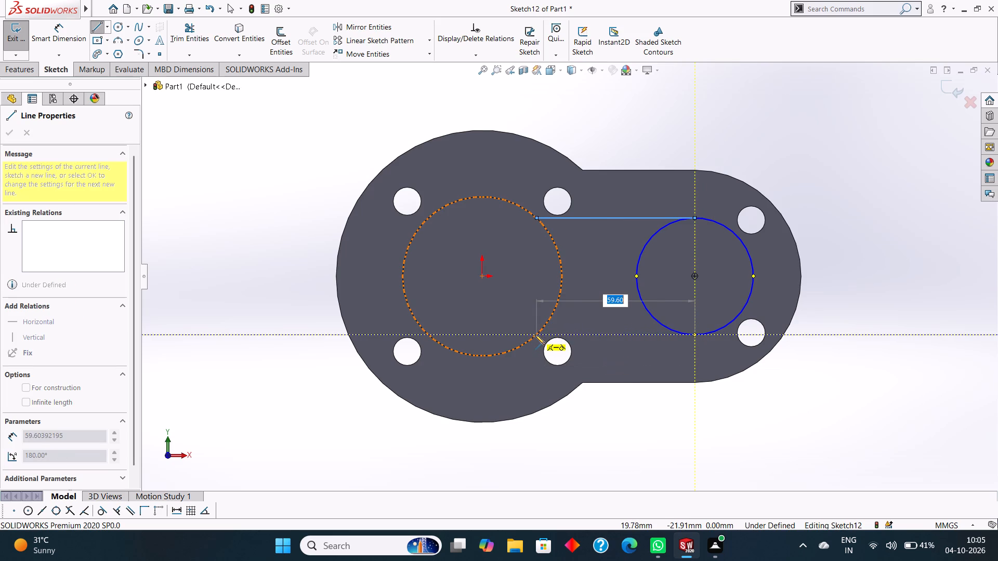
click(535, 335)
key(Escape)
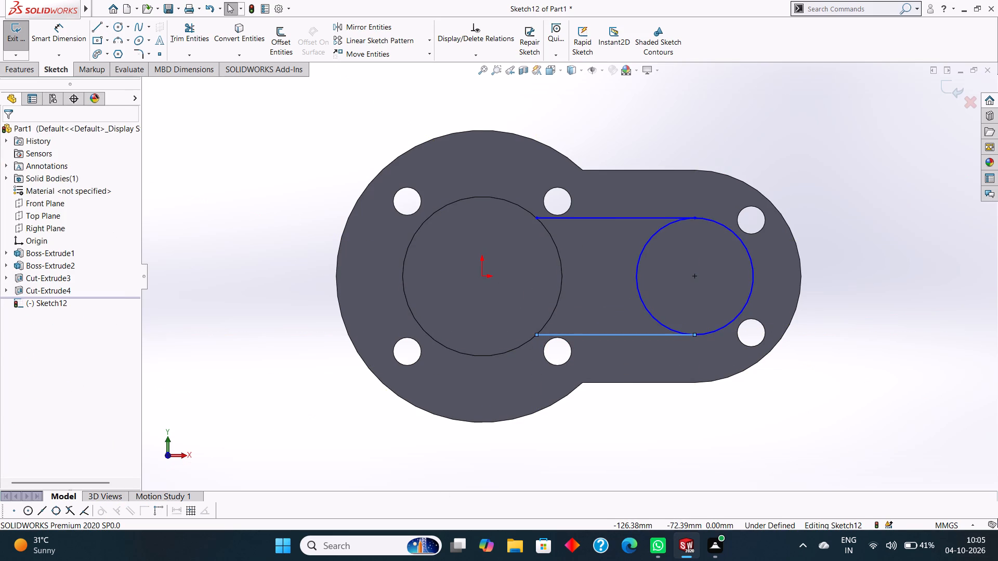
Close the profile with a 3-point arc joining the two lines' inner endpoints, bulging along the round boss's edge.
click(126, 38)
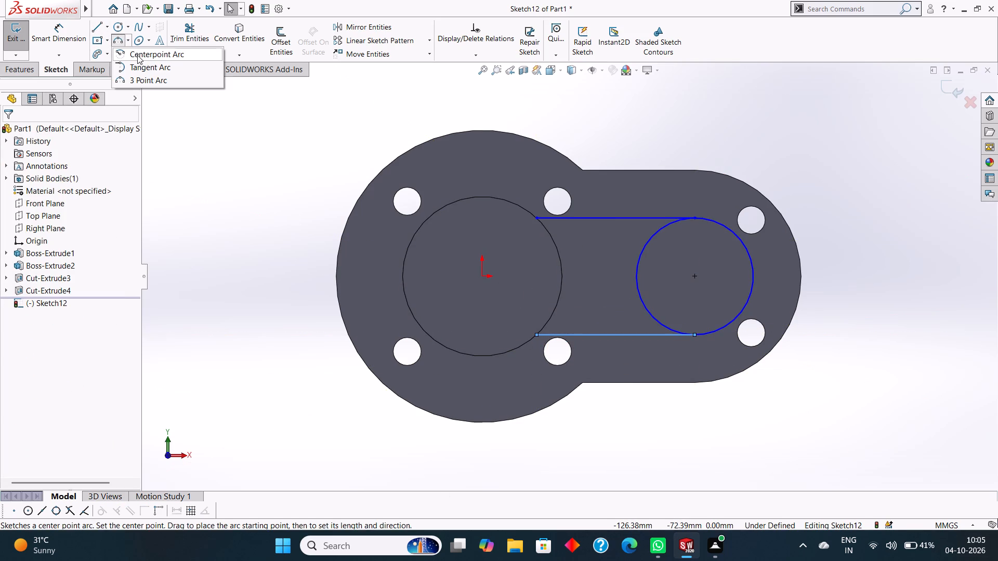
click(116, 37)
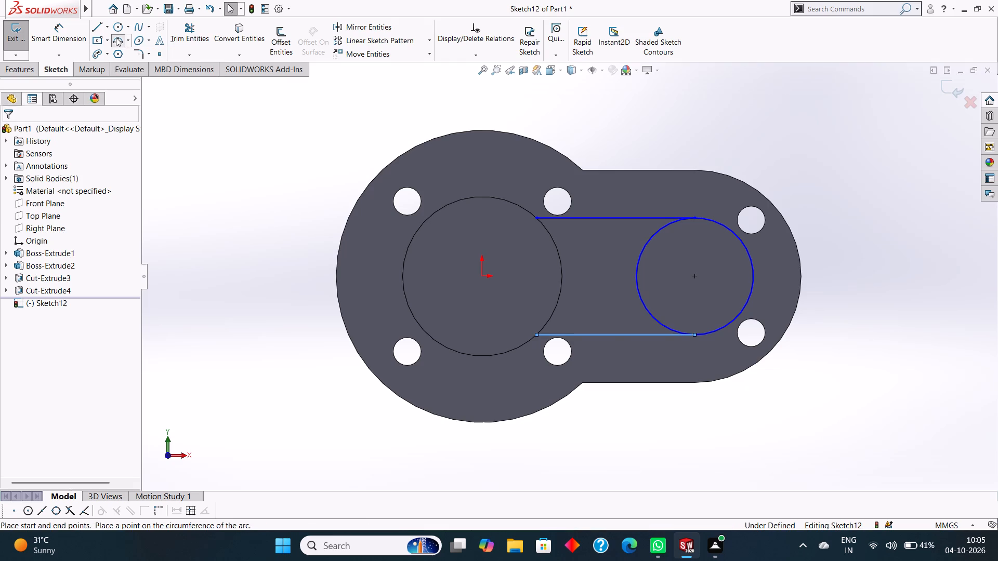
click(536, 218)
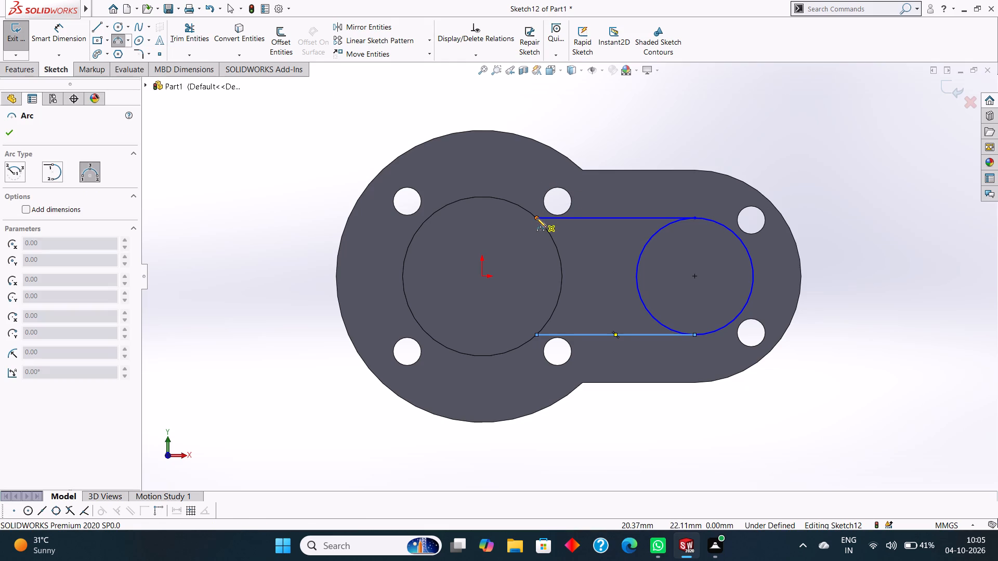
click(537, 333)
click(548, 316)
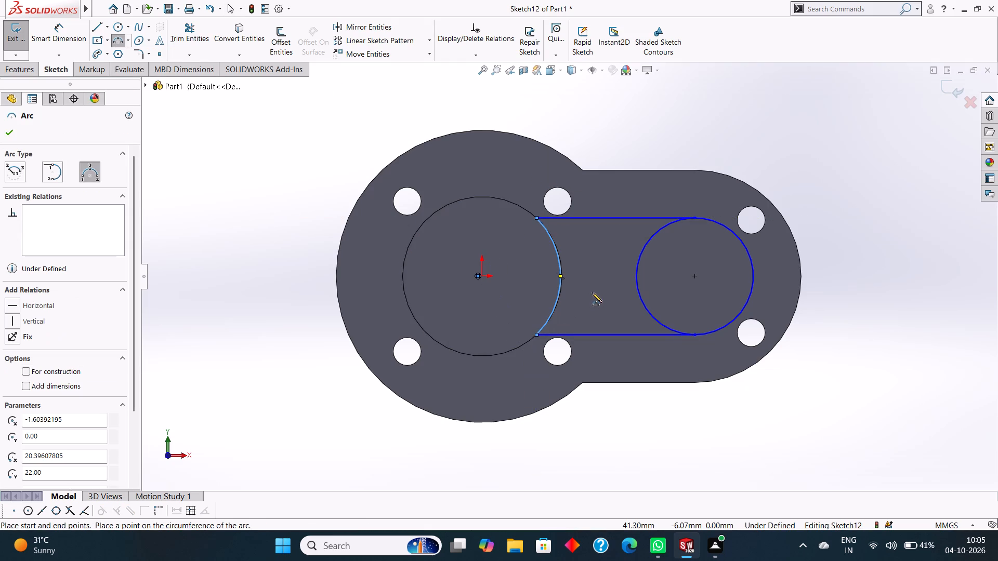
key(Escape)
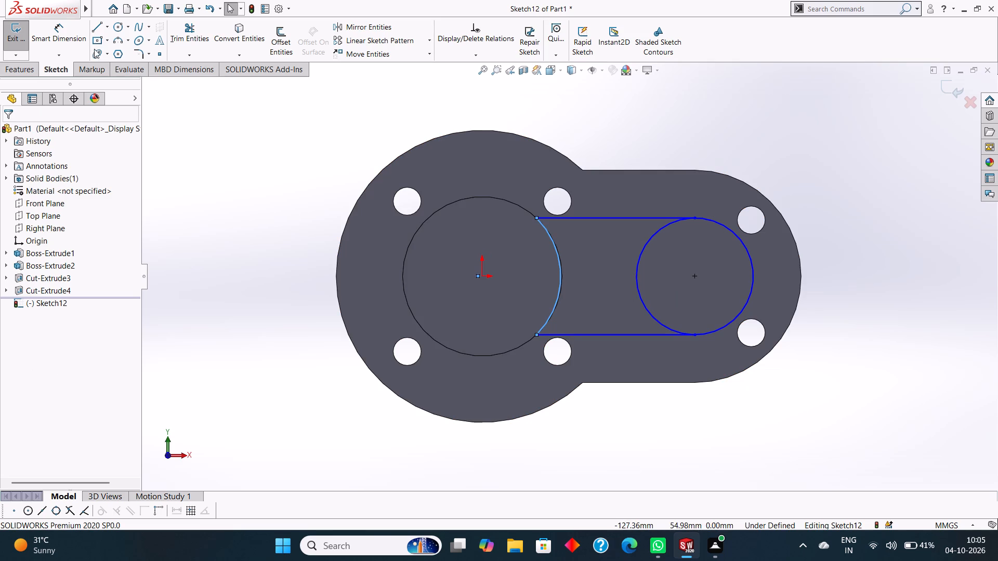
Trim away the half of the circle lying between the two horizontal lines, leaving a round-ended profile.
click(187, 29)
click(642, 253)
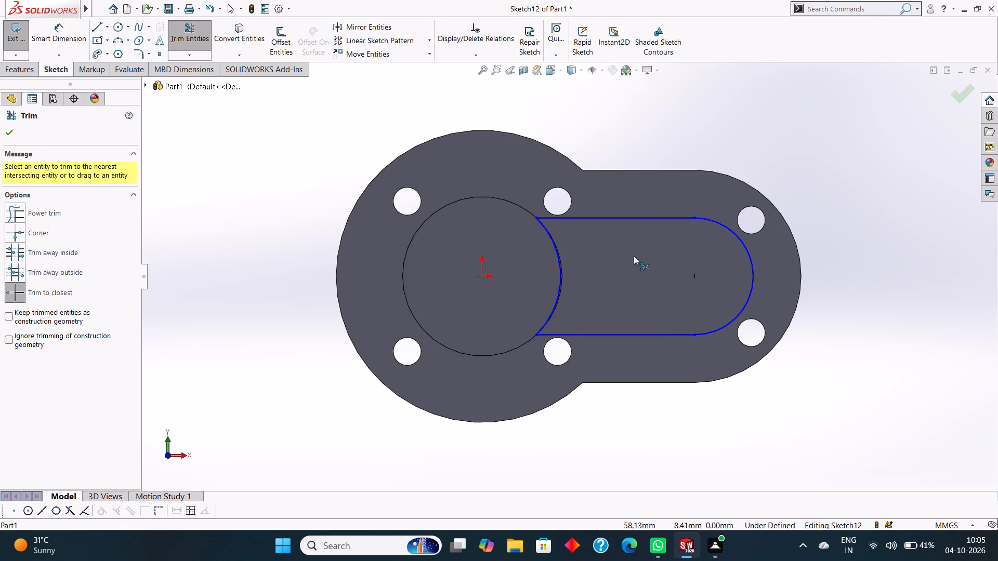
click(8, 130)
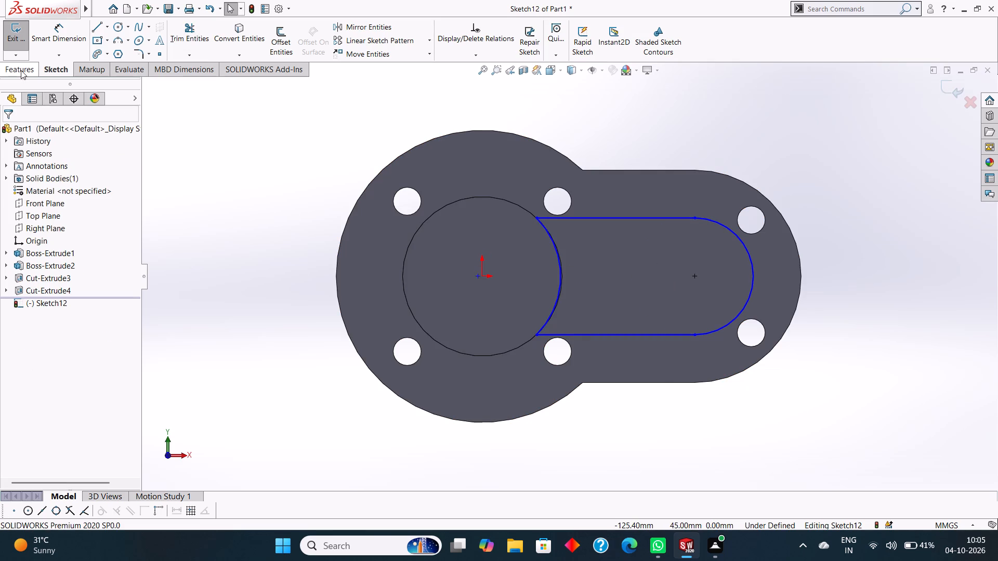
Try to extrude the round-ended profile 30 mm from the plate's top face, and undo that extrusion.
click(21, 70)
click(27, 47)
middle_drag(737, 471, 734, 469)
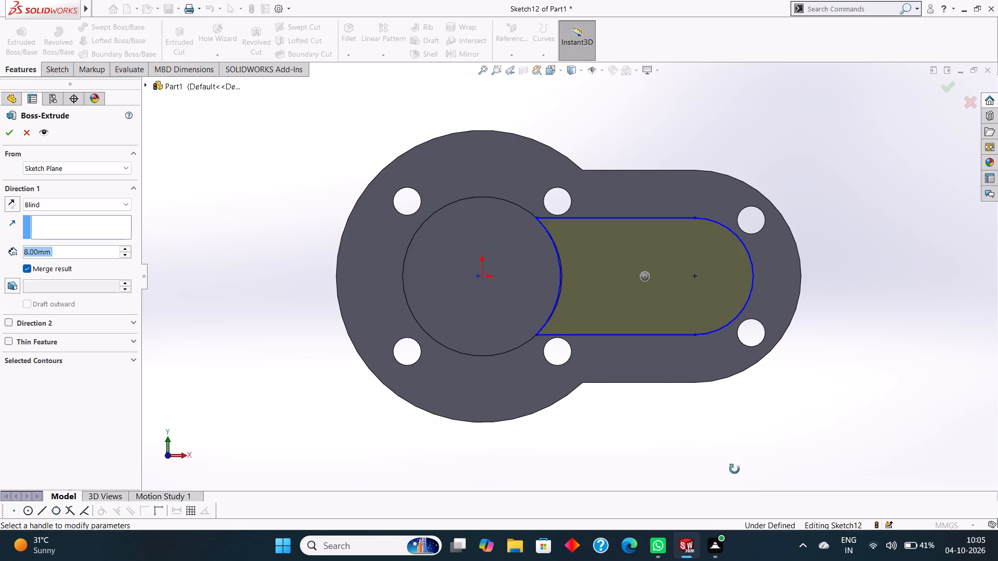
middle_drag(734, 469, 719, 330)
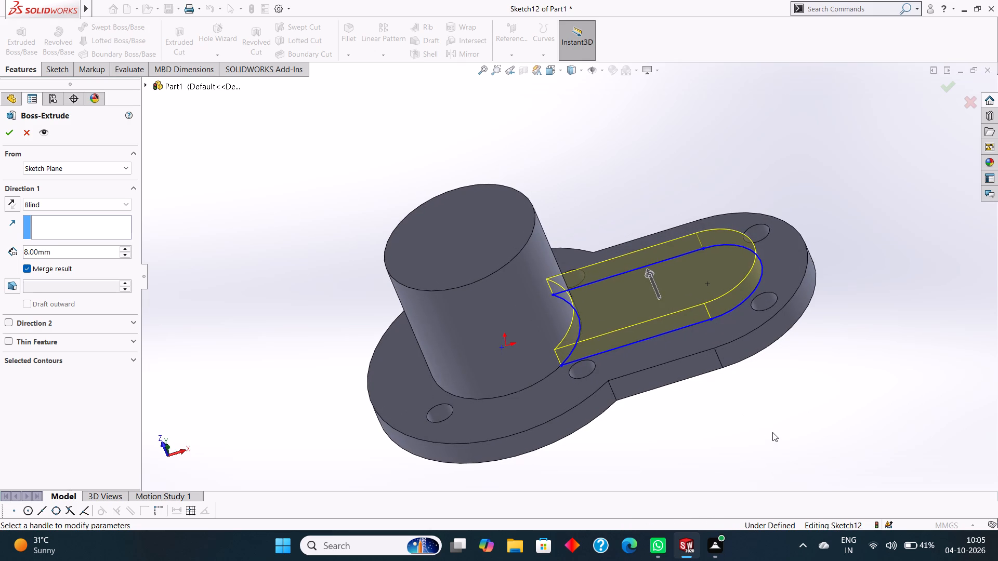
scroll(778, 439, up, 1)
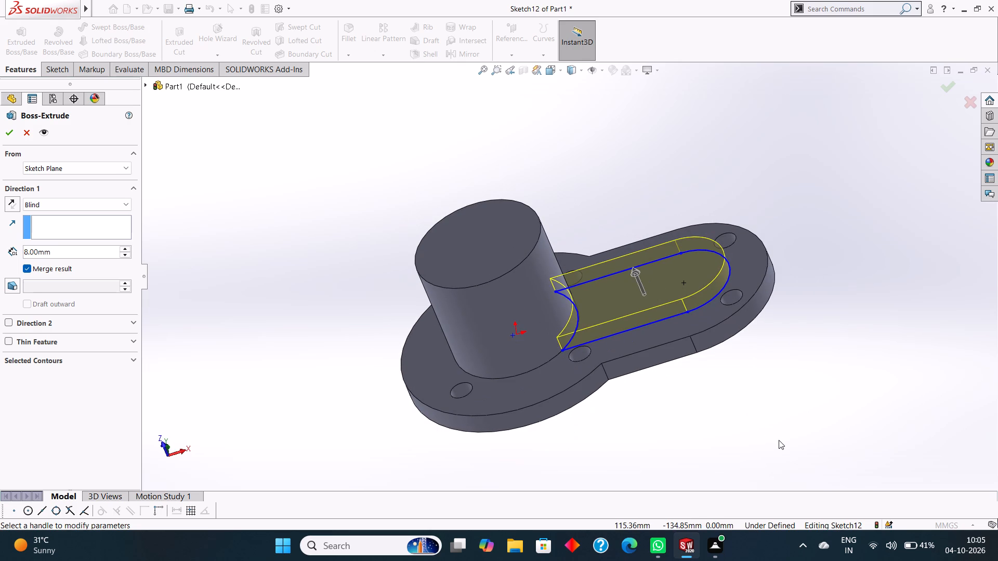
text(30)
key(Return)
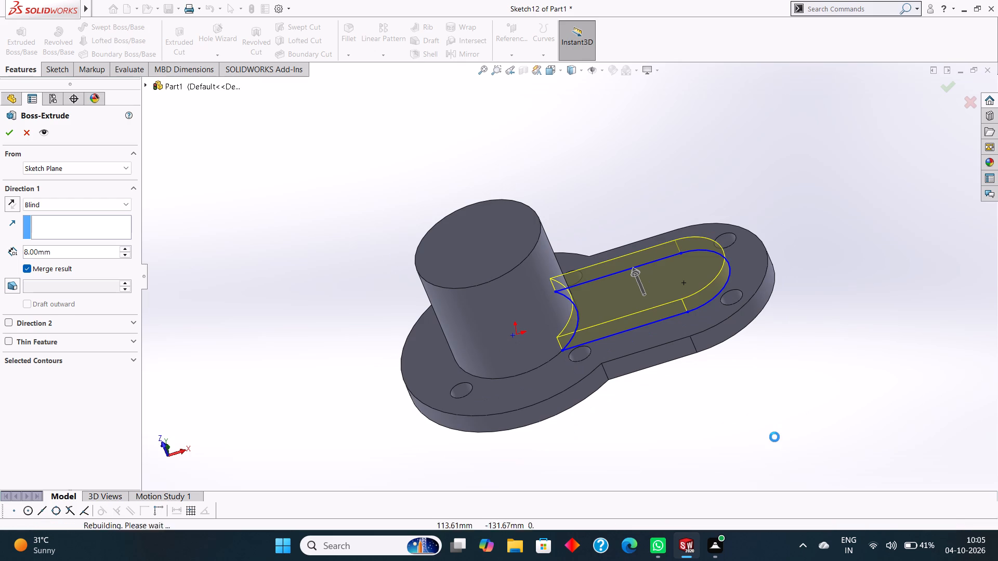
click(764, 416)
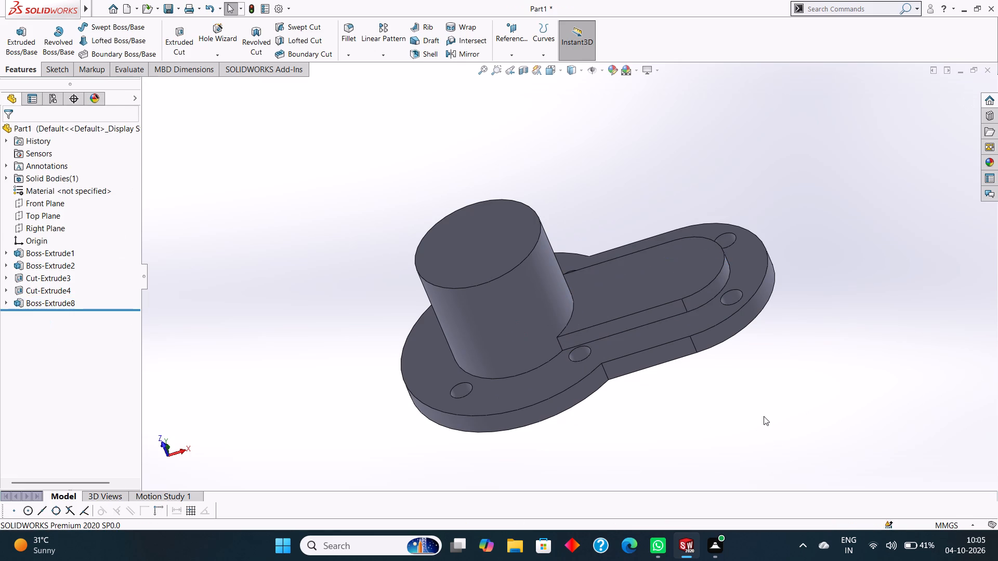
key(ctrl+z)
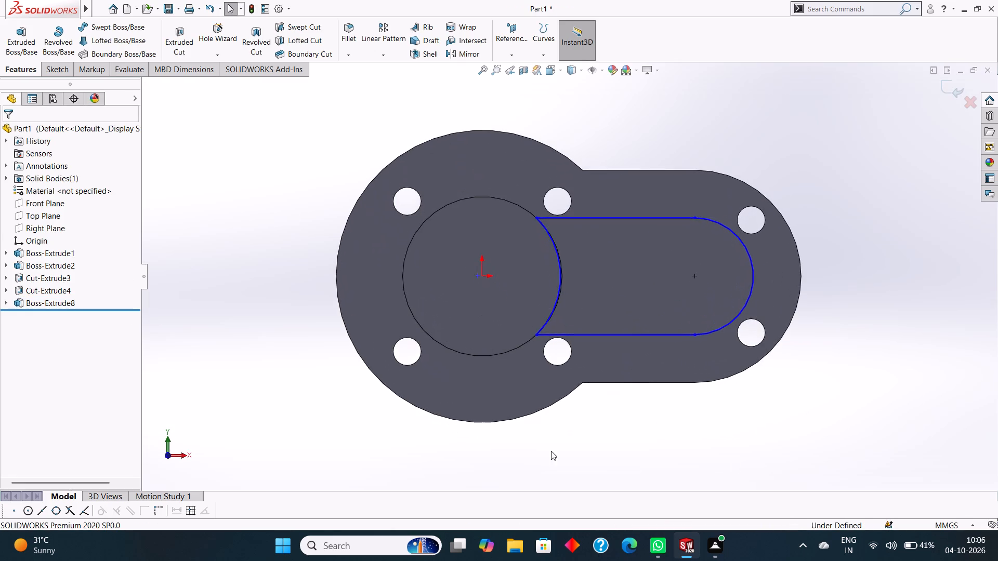
Extrude the round-ended profile as a blind boss 30 mm deep from the plate's top face, merged with the body.
click(31, 71)
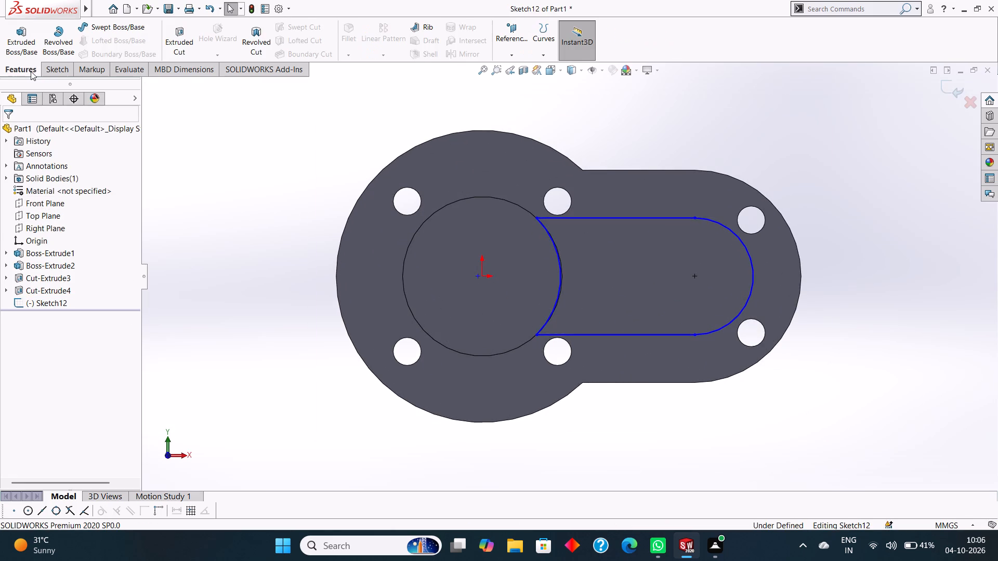
click(28, 31)
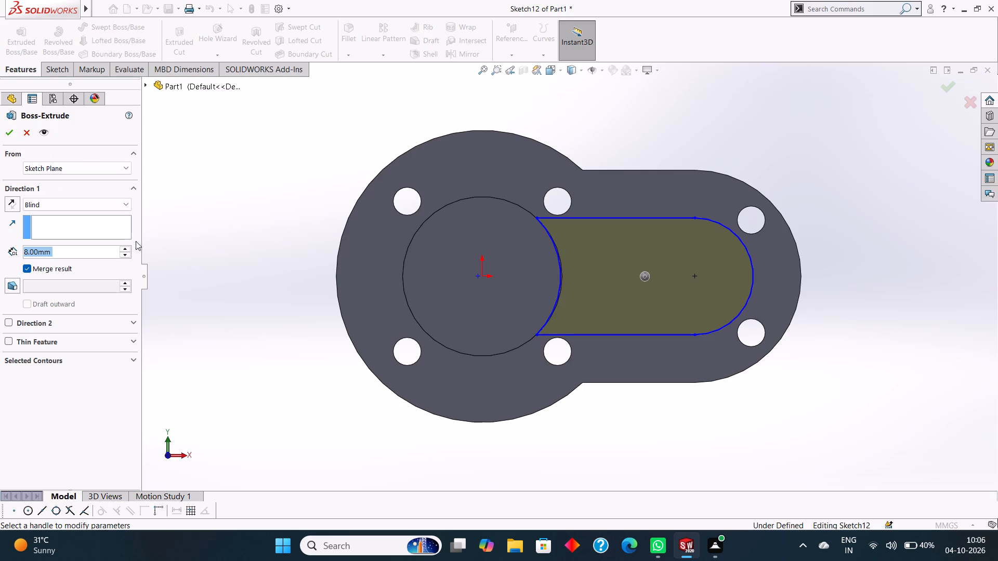
key(BackSpace)
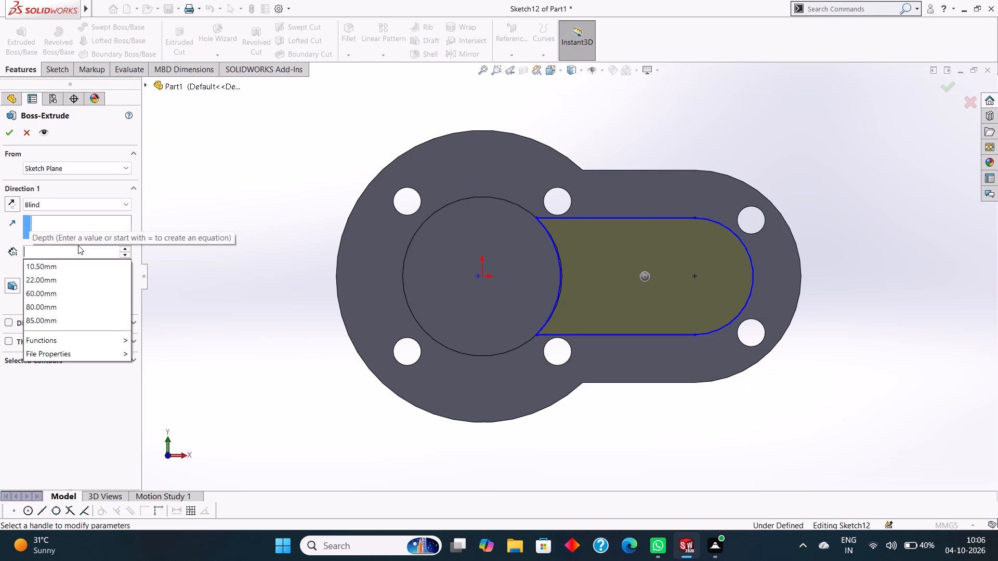
text(30)
key(Return)
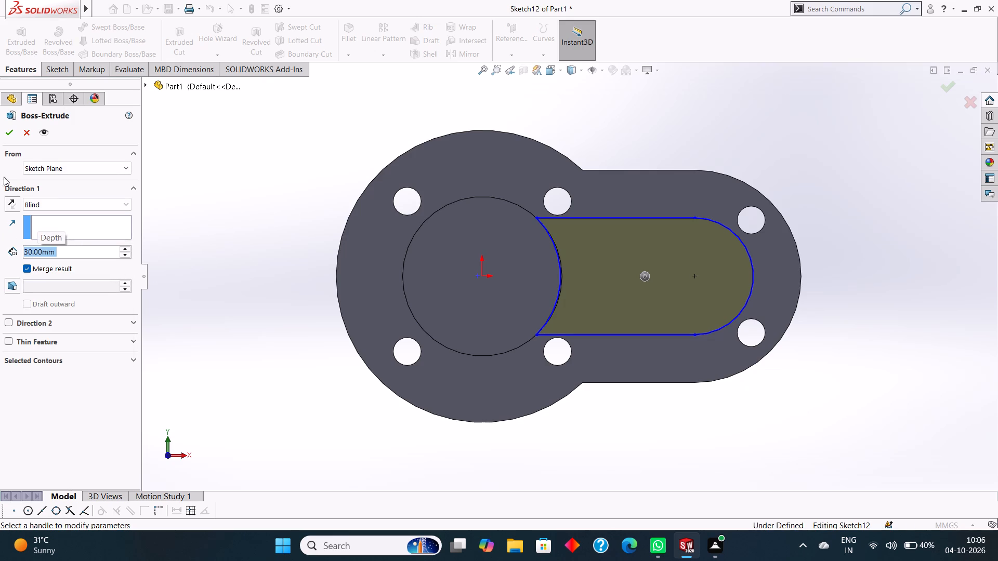
click(9, 138)
click(670, 434)
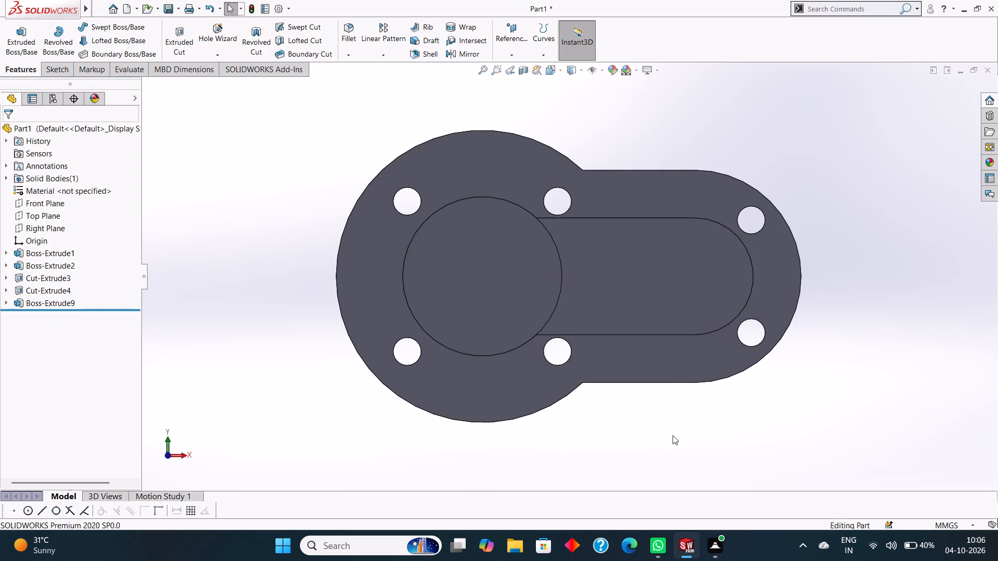
Open a new sketch on the top face of the round-ended boss.
middle_drag(678, 438, 696, 272)
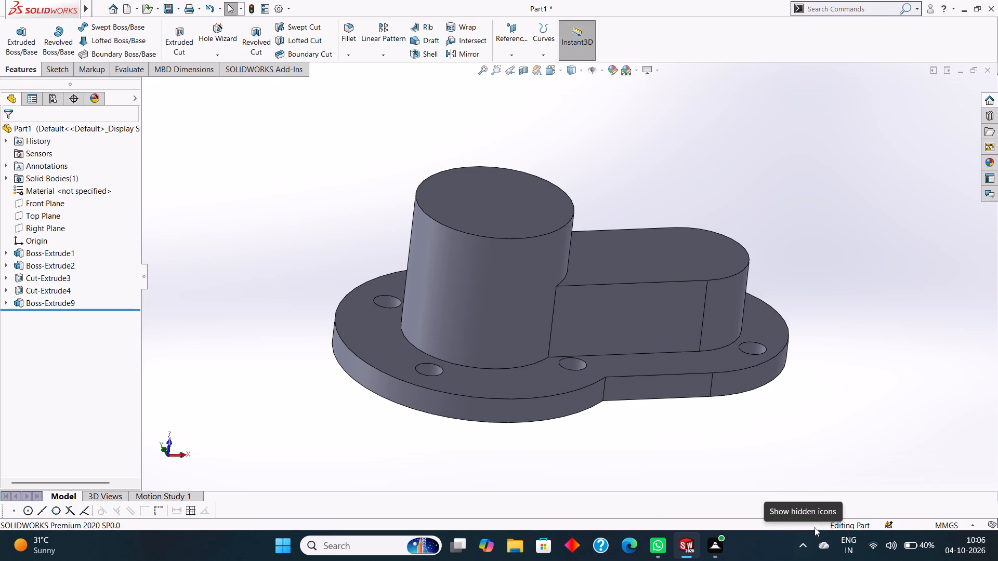
click(695, 246)
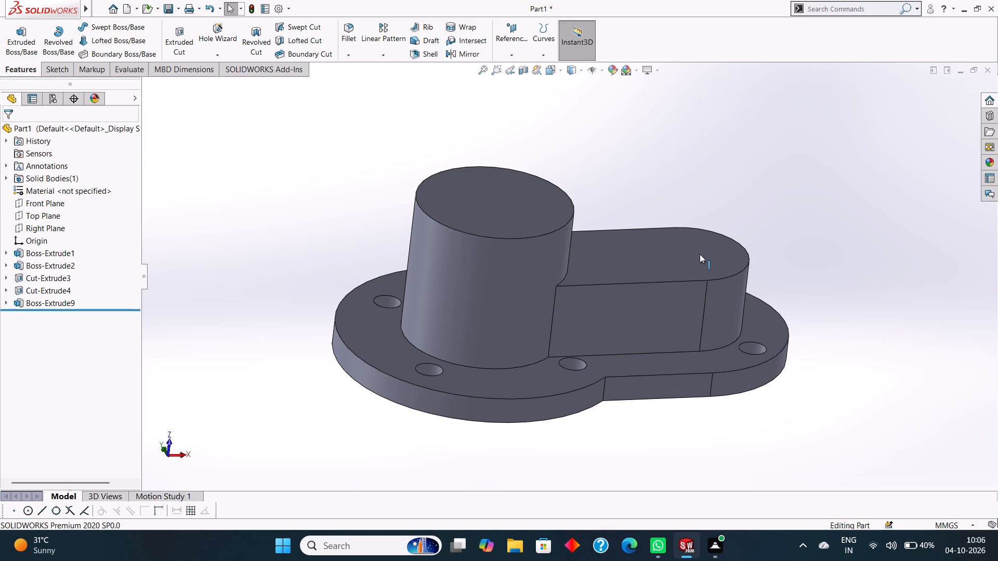
click(699, 256)
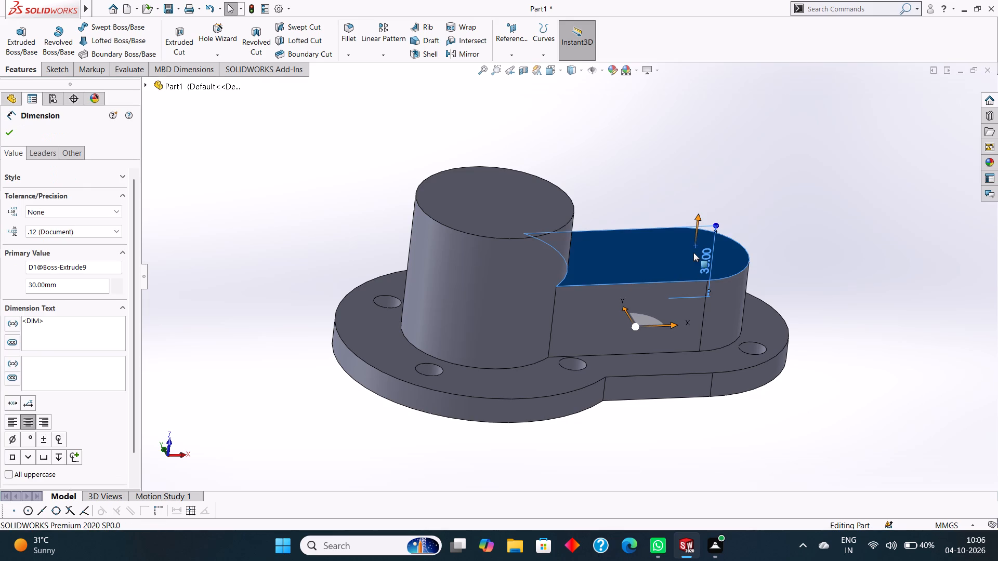
key(ctrl+8)
key(Escape)
key(Escape)
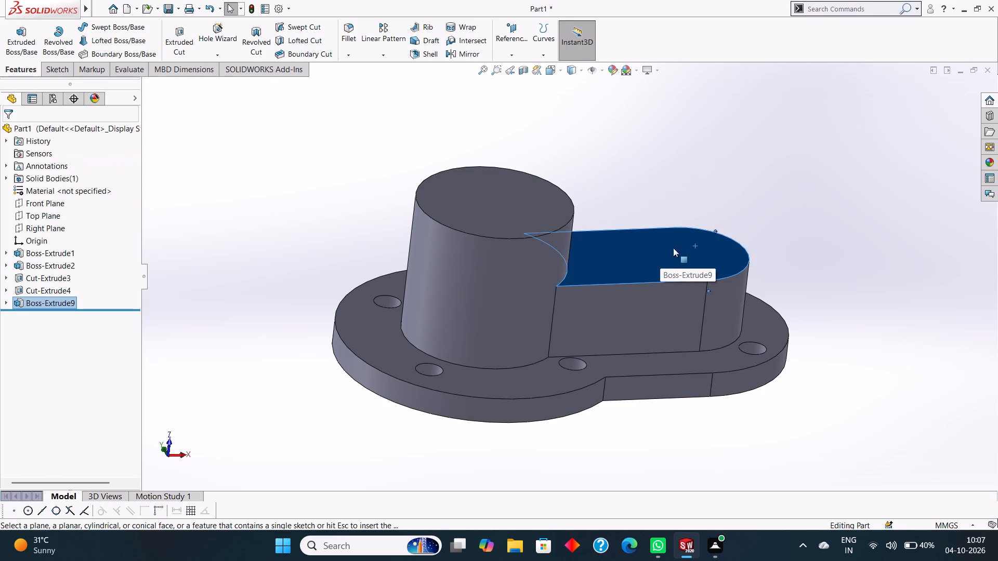
click(675, 248)
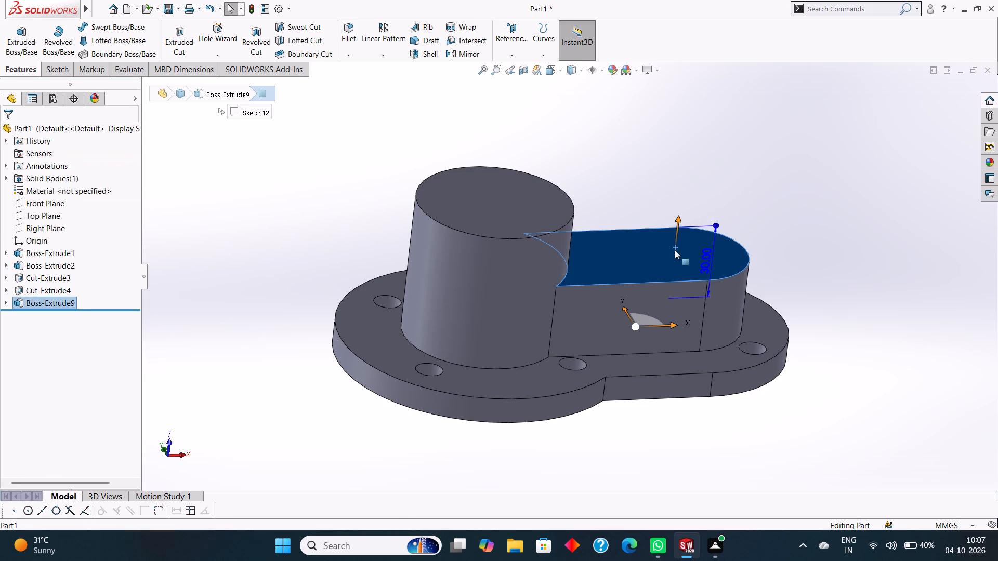
key(ctrl+8)
right_click(660, 243)
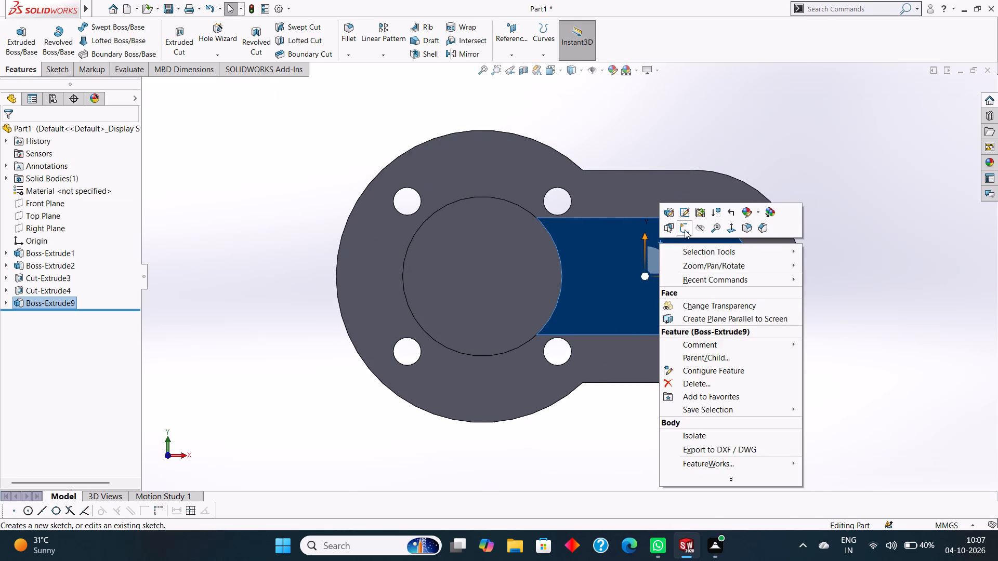
click(685, 230)
key(Escape)
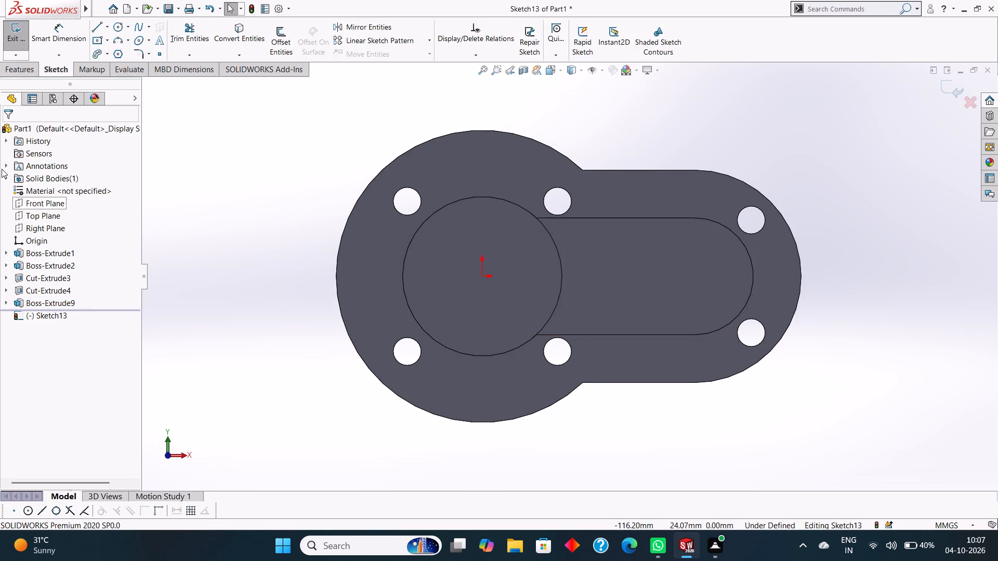
Sketch two concentric circles of radius 15 mm and 9 mm, centred on the centre of the boss's rounded end.
click(117, 30)
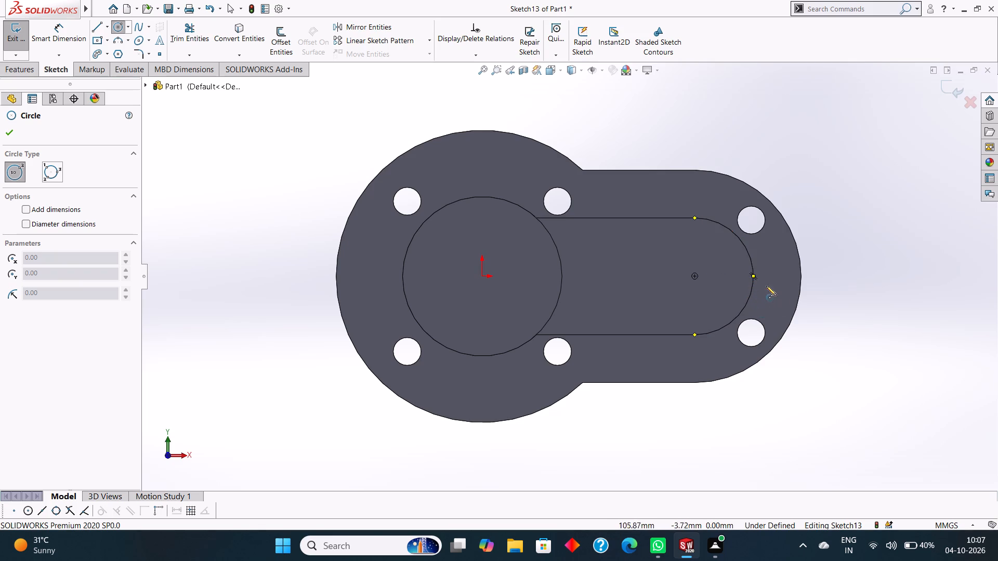
drag(695, 275, 707, 284)
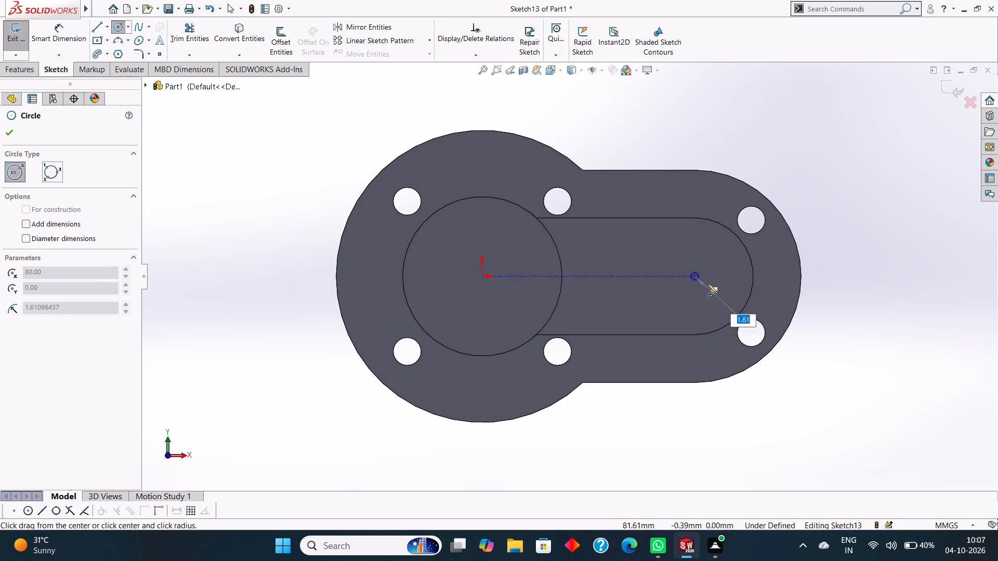
drag(707, 284, 723, 296)
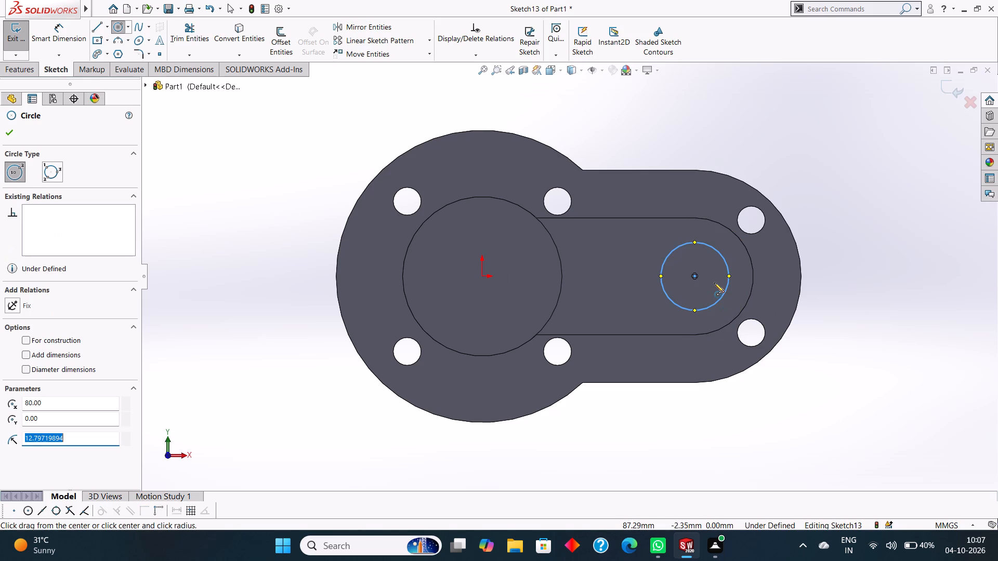
text(15)
key(Return)
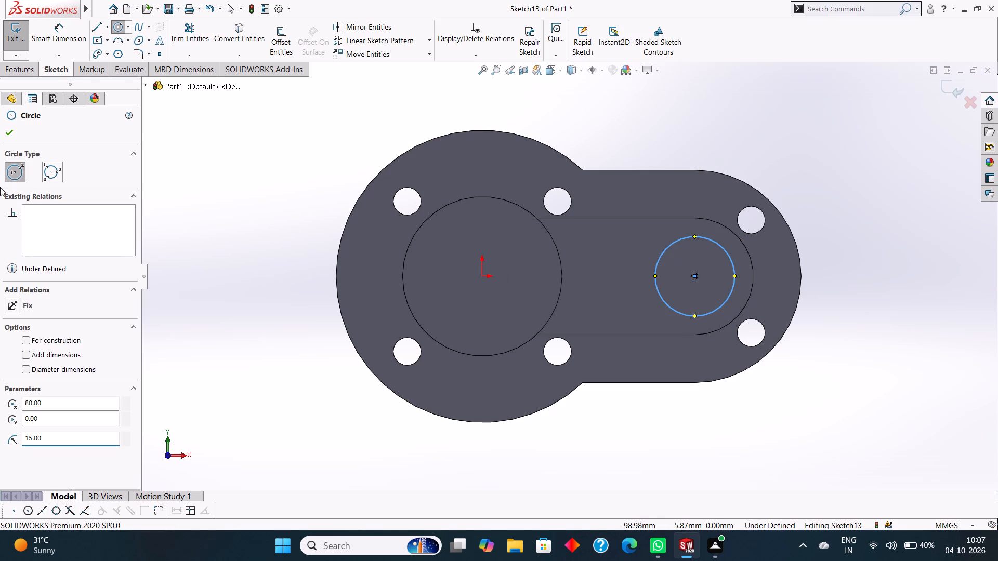
click(14, 132)
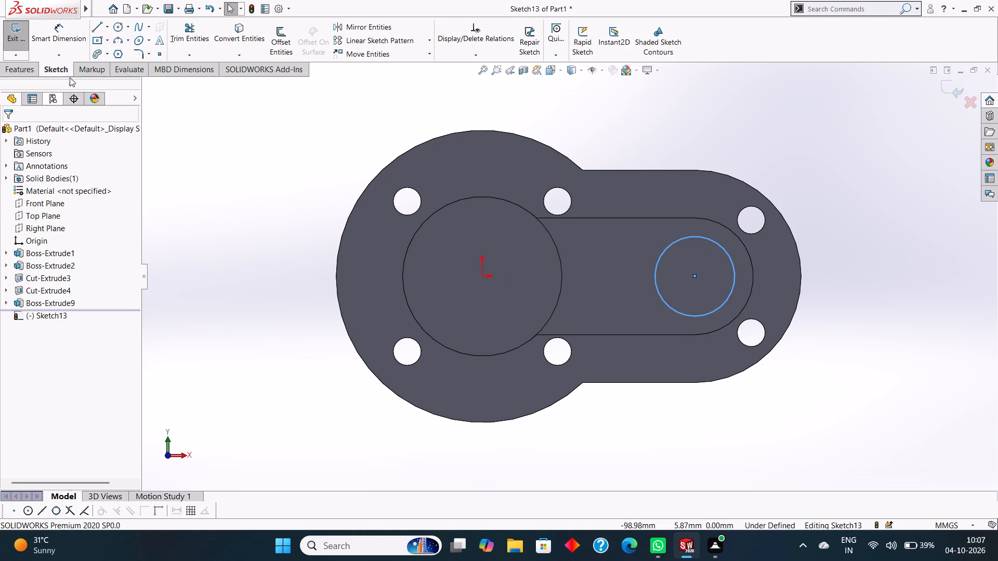
click(116, 26)
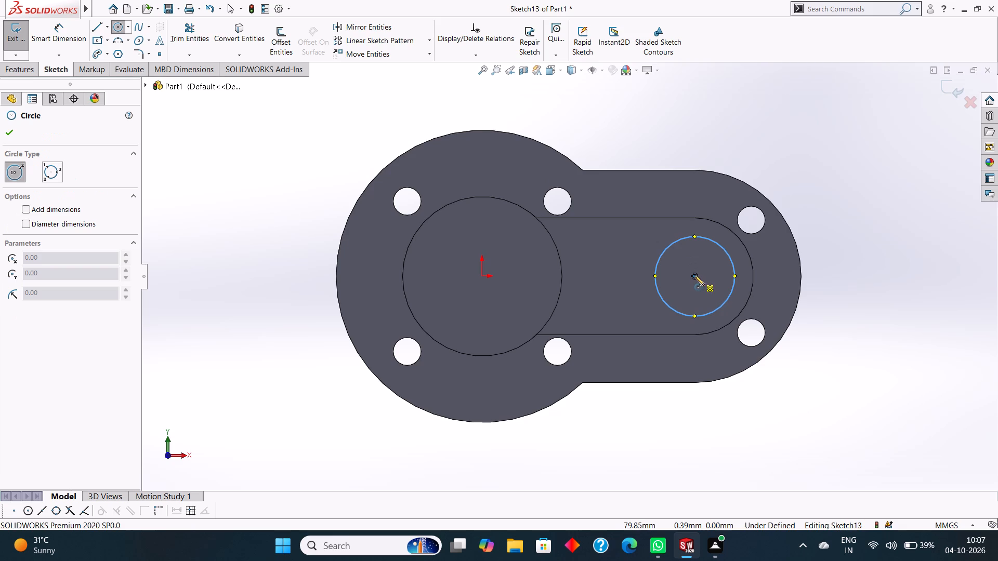
drag(694, 275, 711, 292)
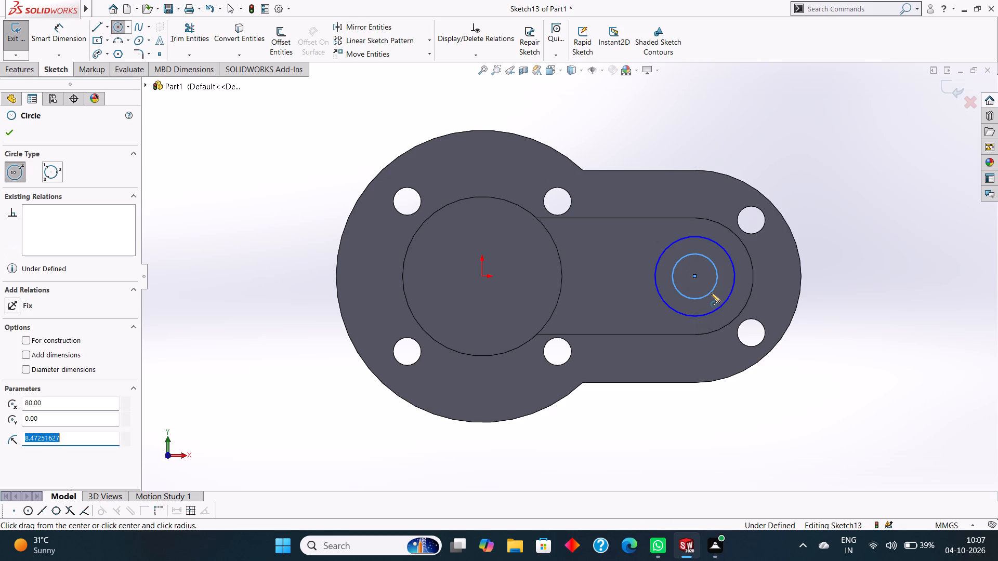
key(BackSpace)
key(9)
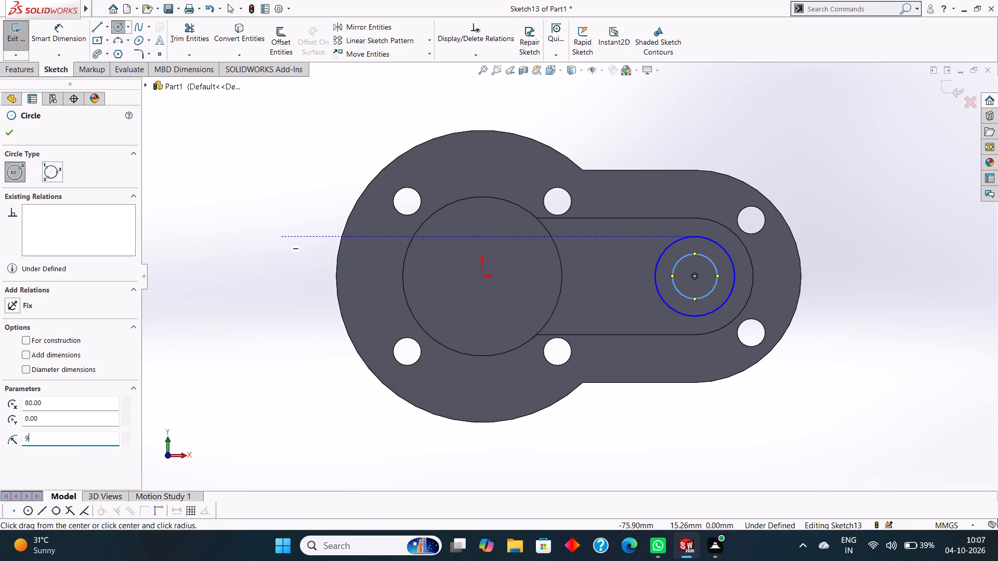
key(Return)
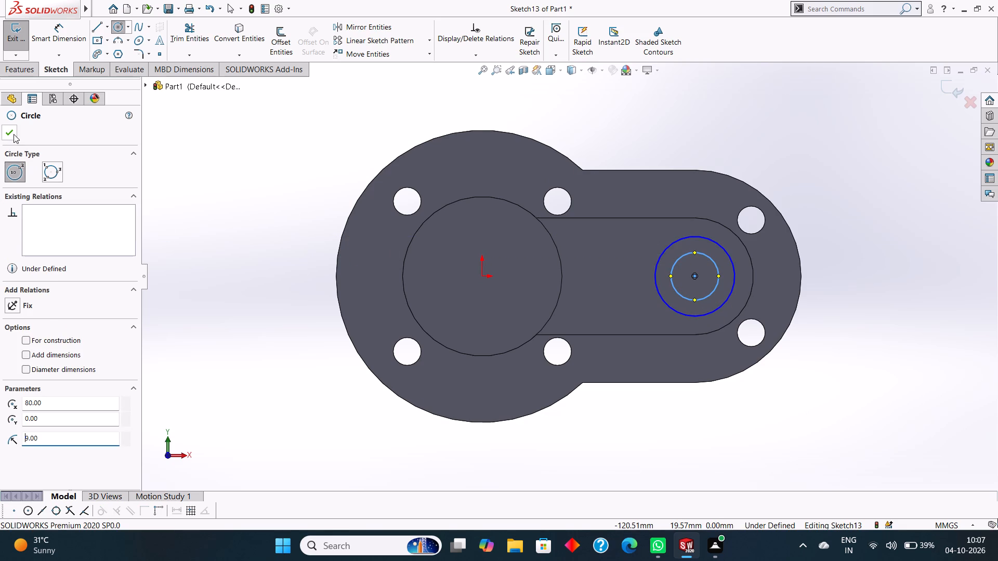
click(14, 134)
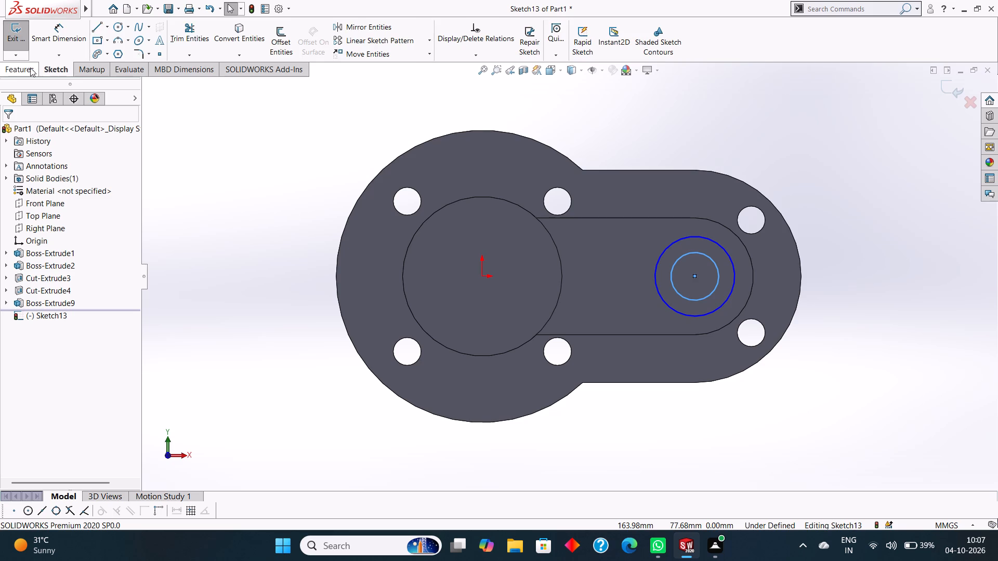
Extrude the ring between the two circles as a blind boss 4 mm deep, merged with the body.
click(30, 68)
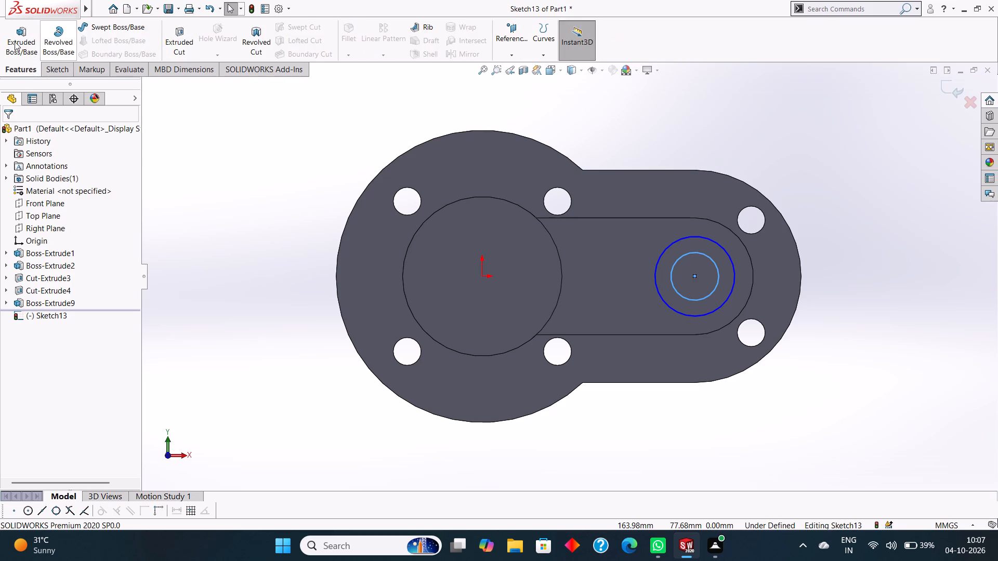
click(15, 42)
middle_drag(248, 254, 254, 156)
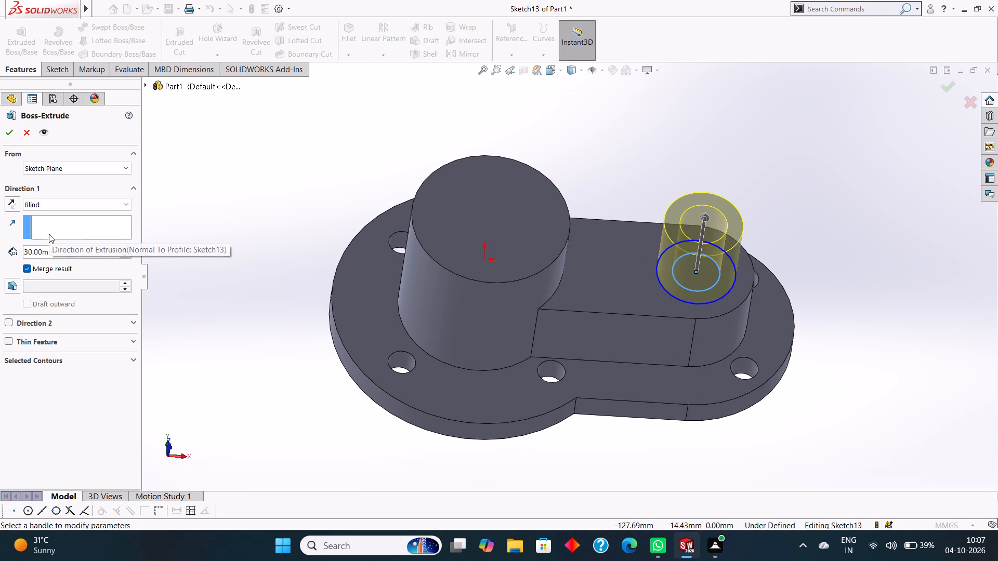
click(57, 251)
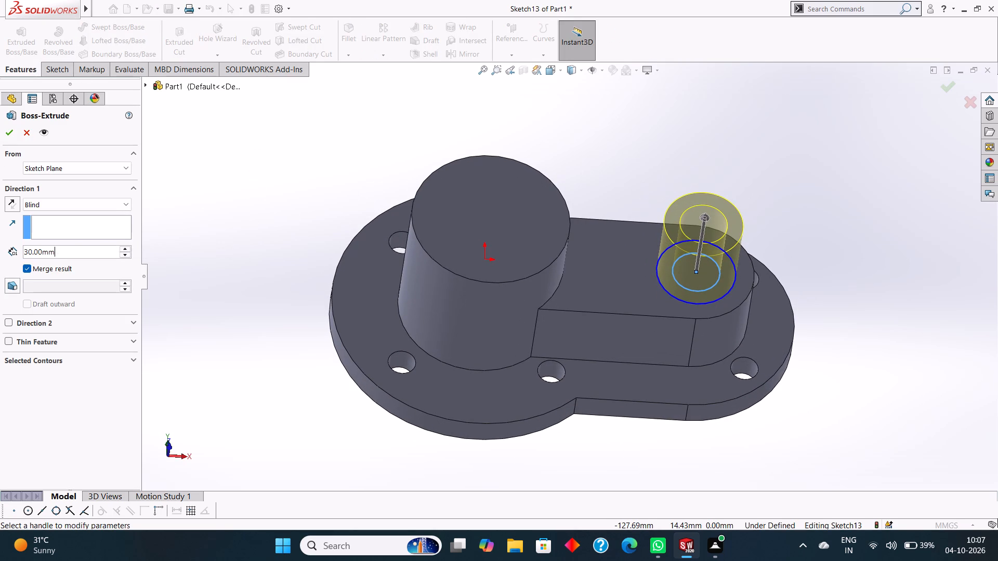
drag(61, 250, 14, 245)
key(BackSpace)
key(4)
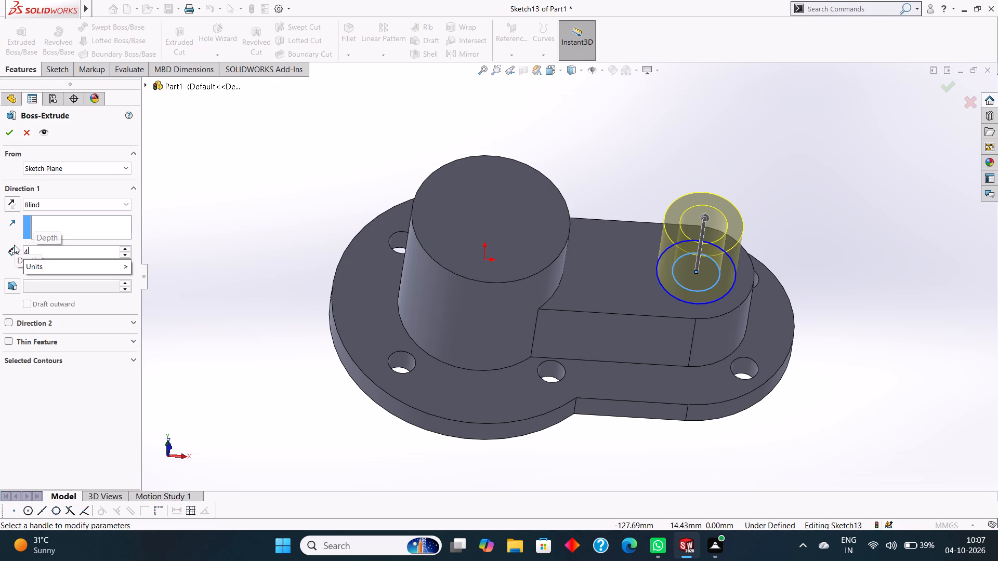
key(Return)
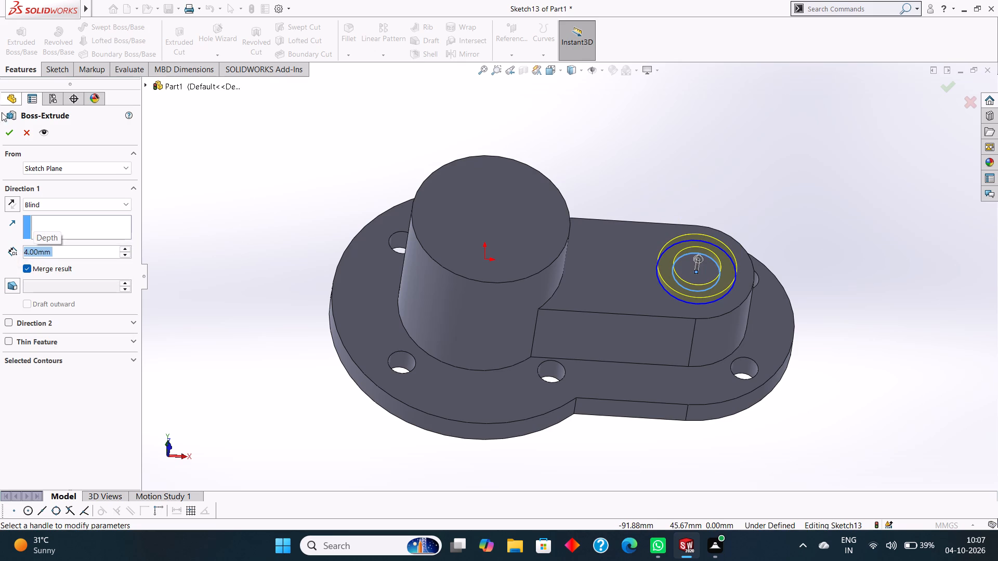
click(7, 135)
click(252, 215)
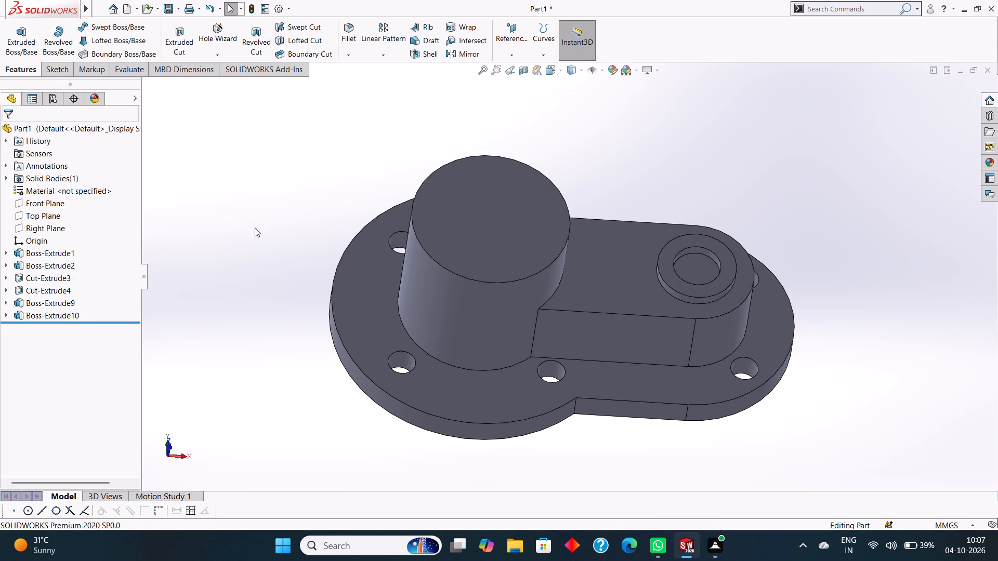
Create a reference plane from the Top Plane with an offset distance of 0 mm.
middle_drag(255, 228, 266, 211)
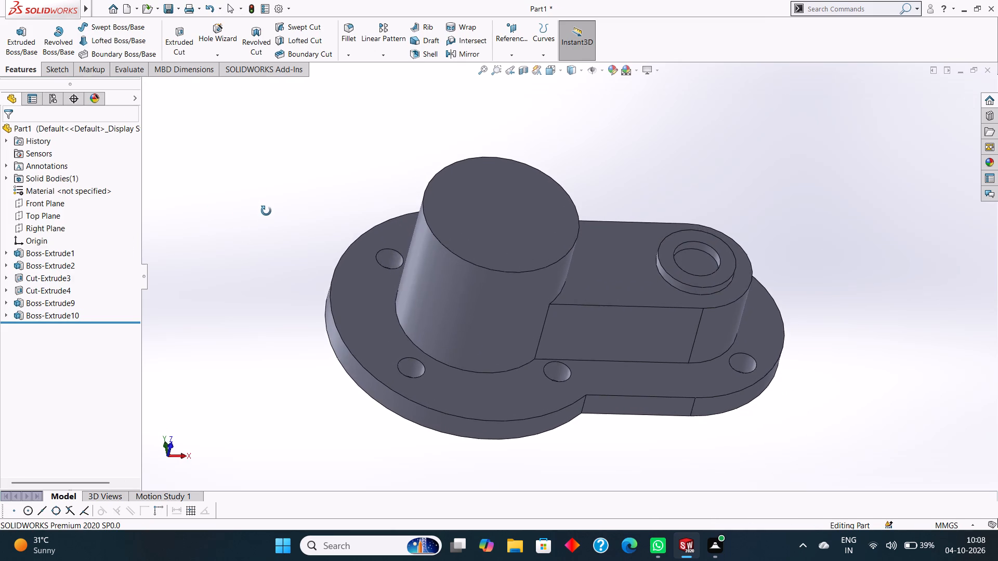
middle_drag(266, 211, 260, 213)
click(508, 52)
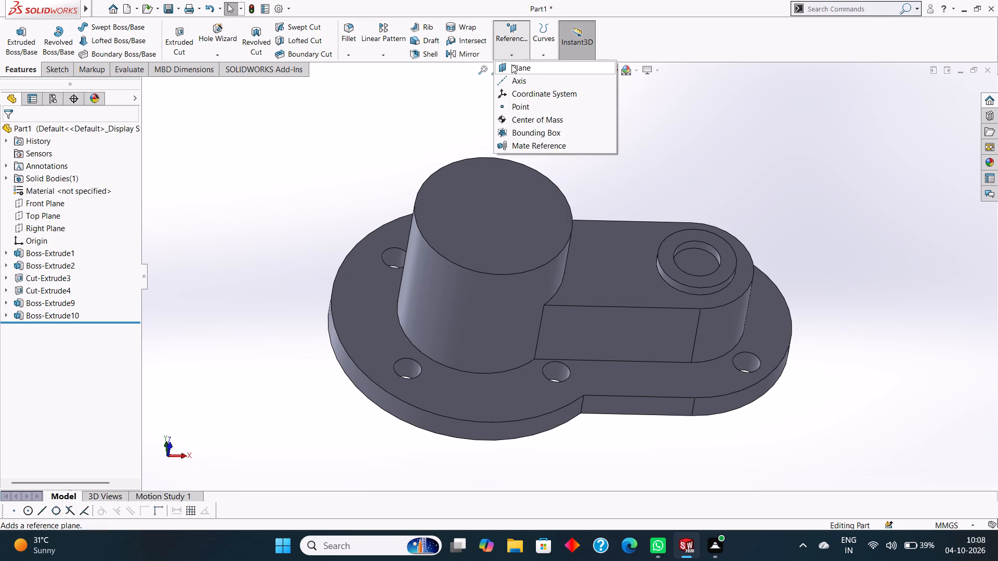
click(515, 70)
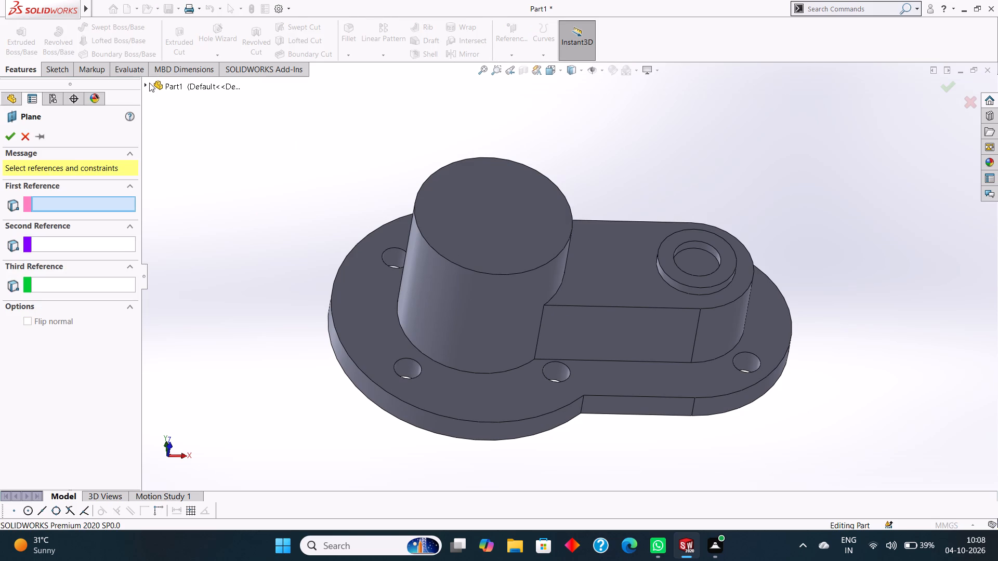
click(149, 82)
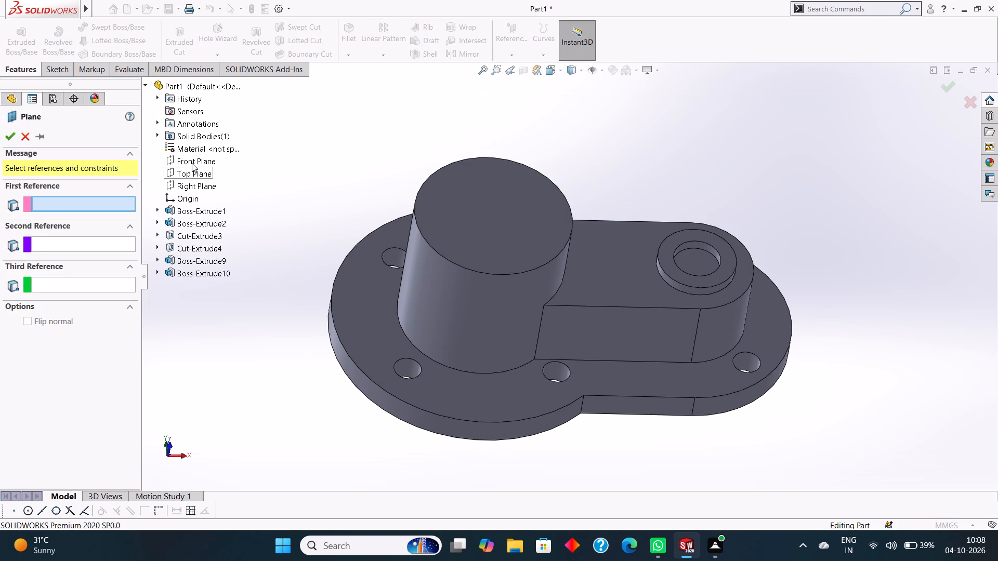
click(194, 175)
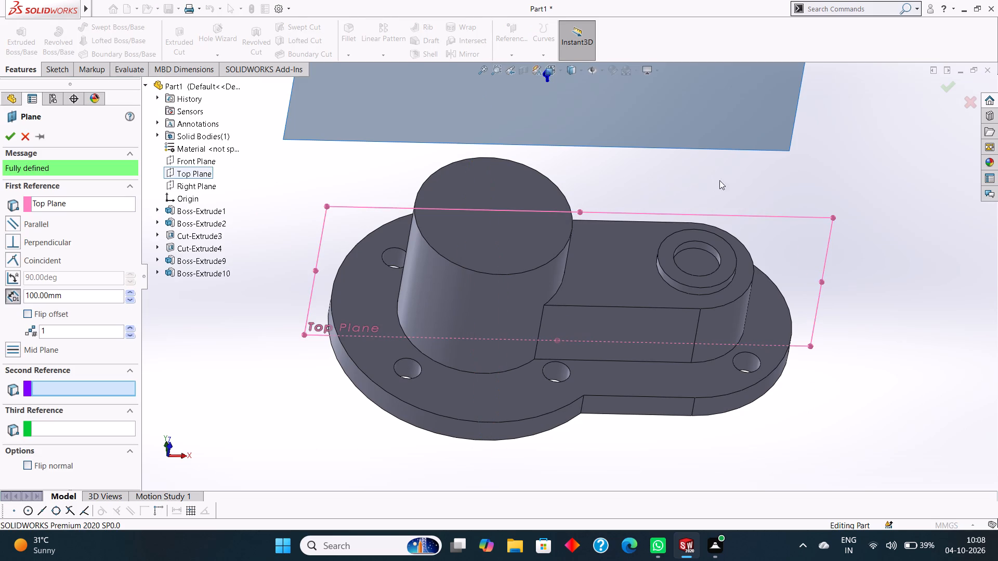
middle_drag(869, 198, 793, 208)
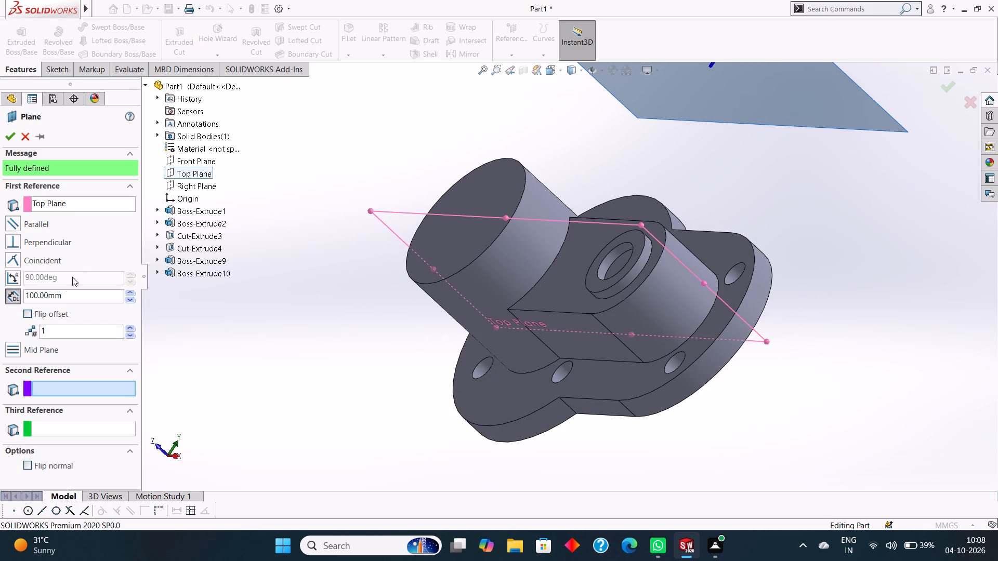
click(76, 293)
drag(88, 295, 18, 290)
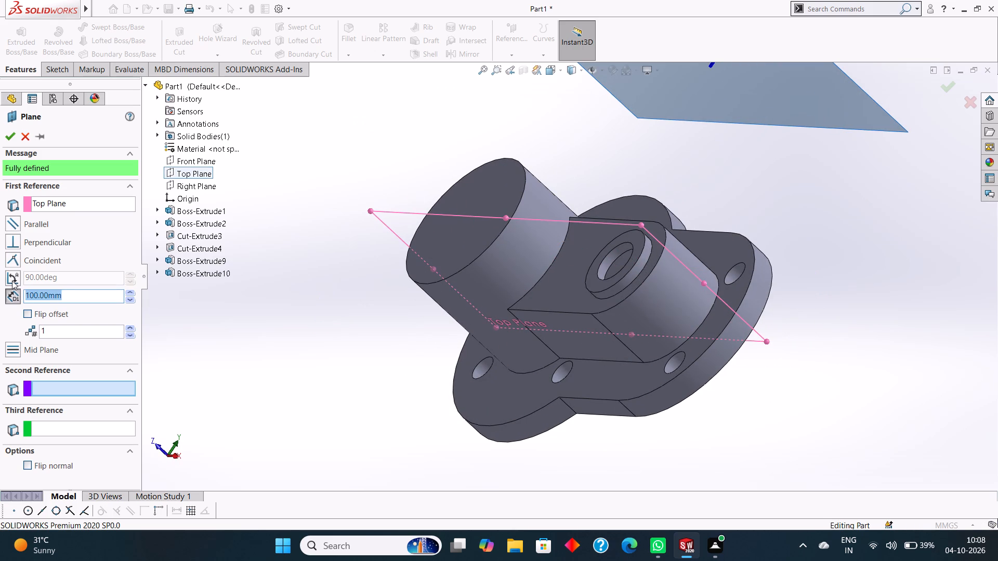
key(0)
key(Return)
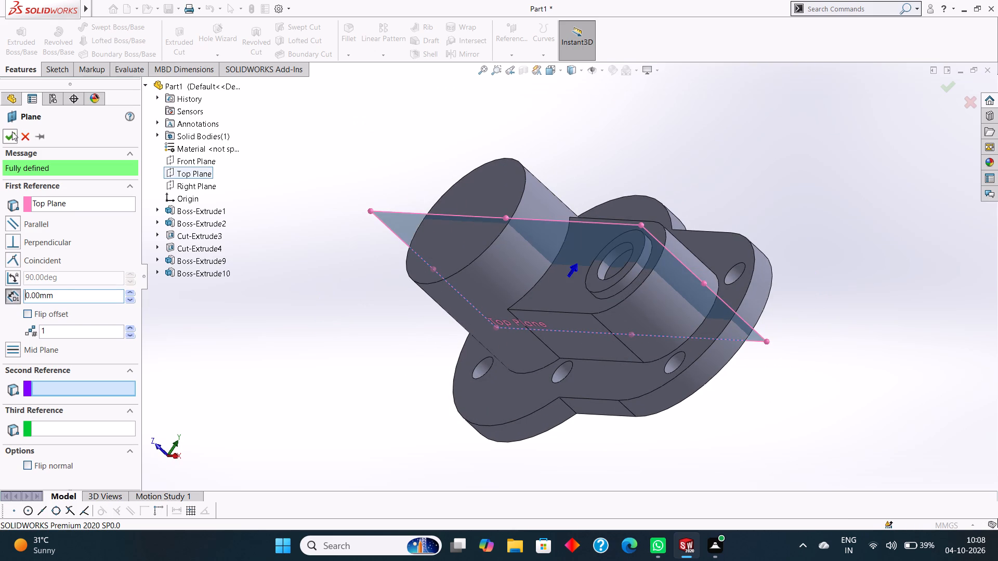
click(11, 133)
click(323, 274)
Open a new sketch on the newly created reference plane, viewed normal to it.
middle_drag(323, 270, 325, 268)
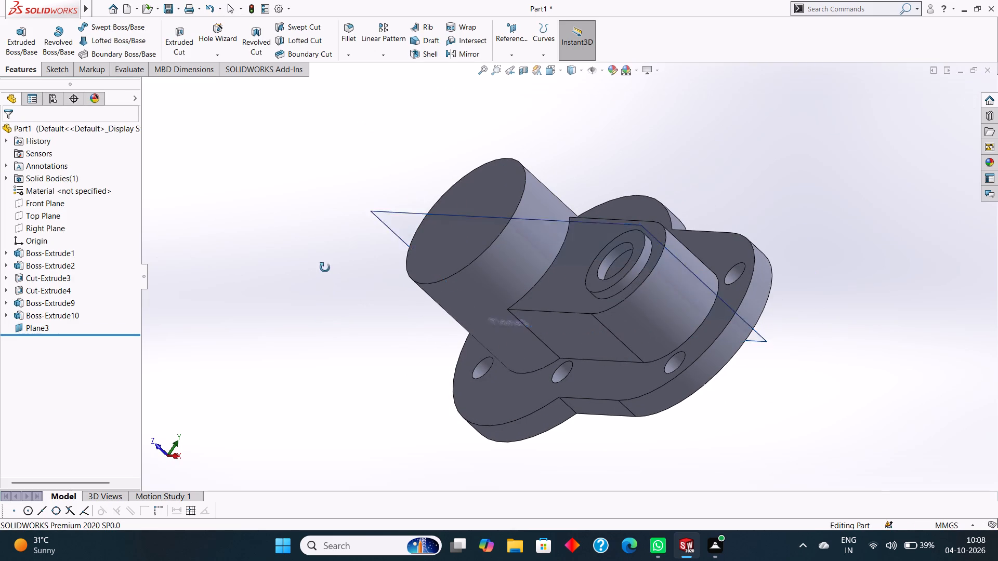
middle_drag(325, 268, 356, 248)
click(360, 235)
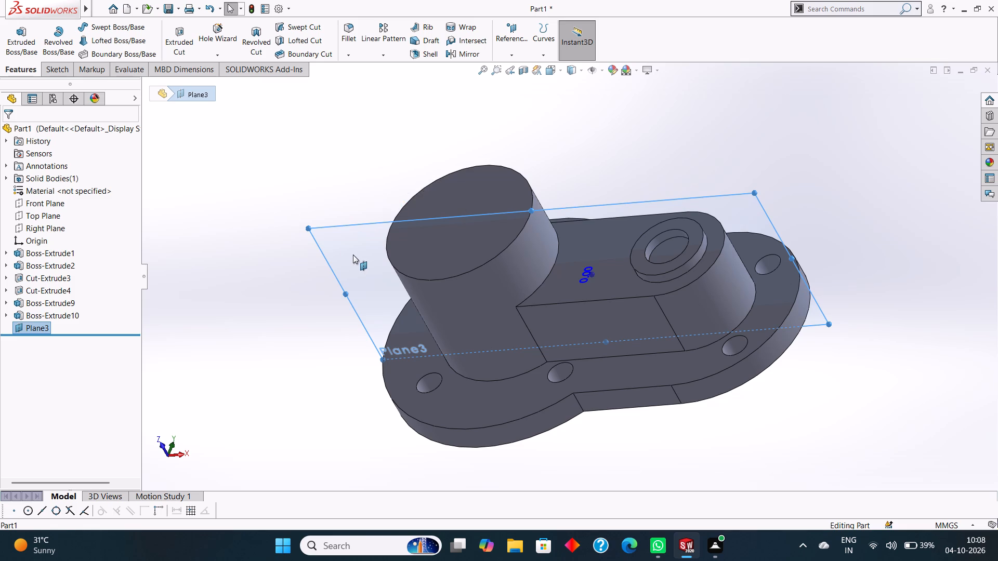
key(ctrl+8)
click(347, 276)
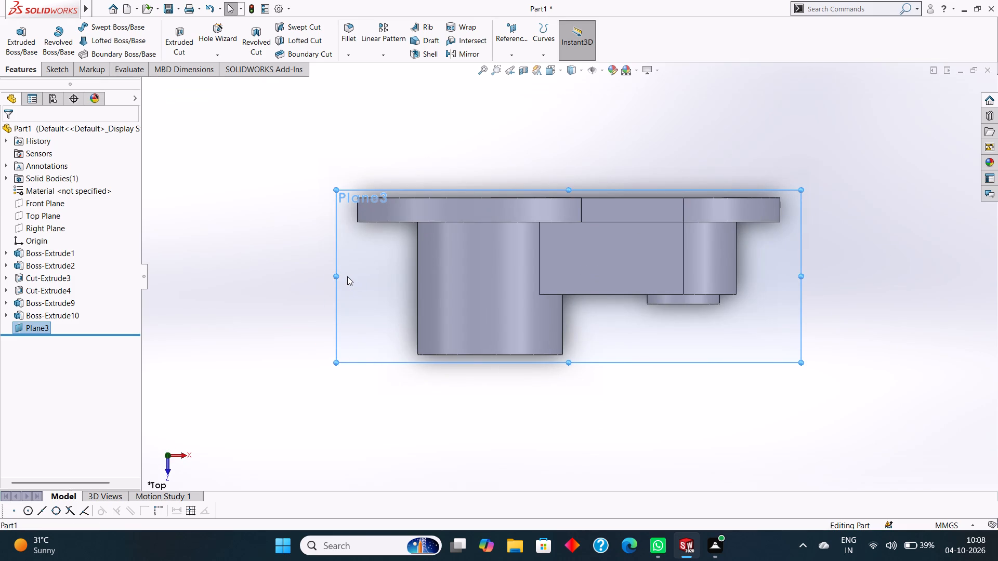
key(ctrl+8)
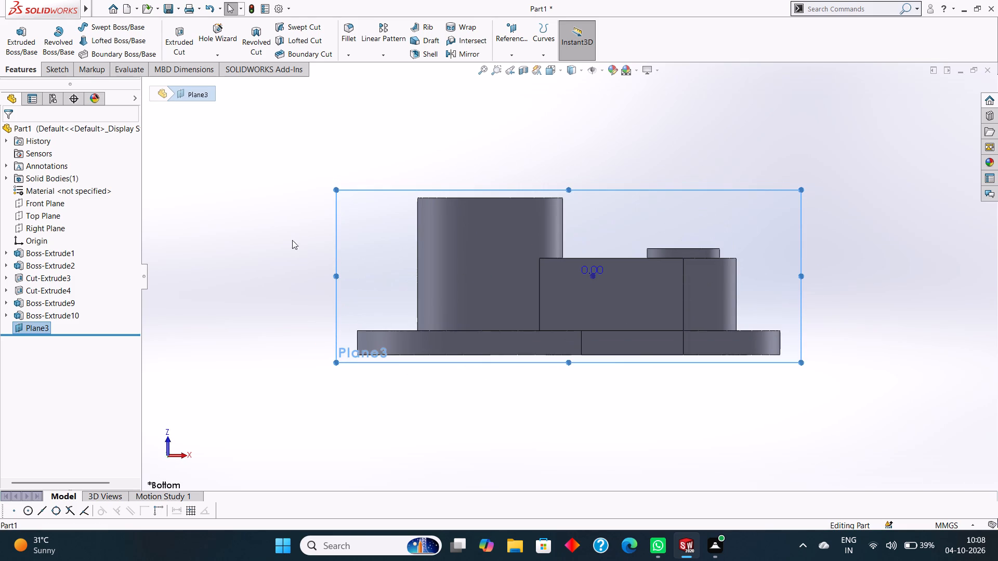
right_click(376, 220)
click(398, 209)
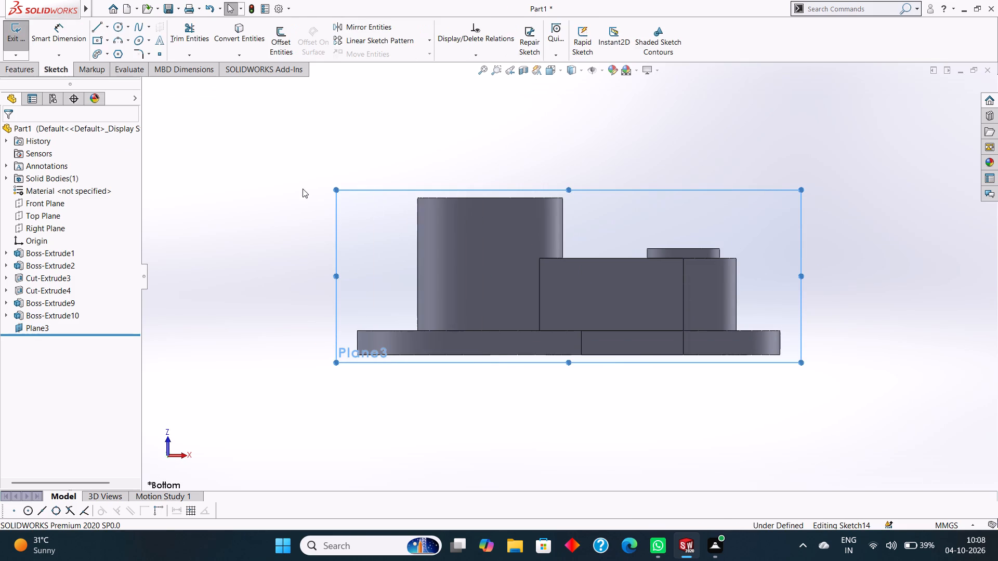
Sketch a sloped line about 35 mm long from the round-ended boss's top outer corner to the base plate's top outer corner.
click(98, 30)
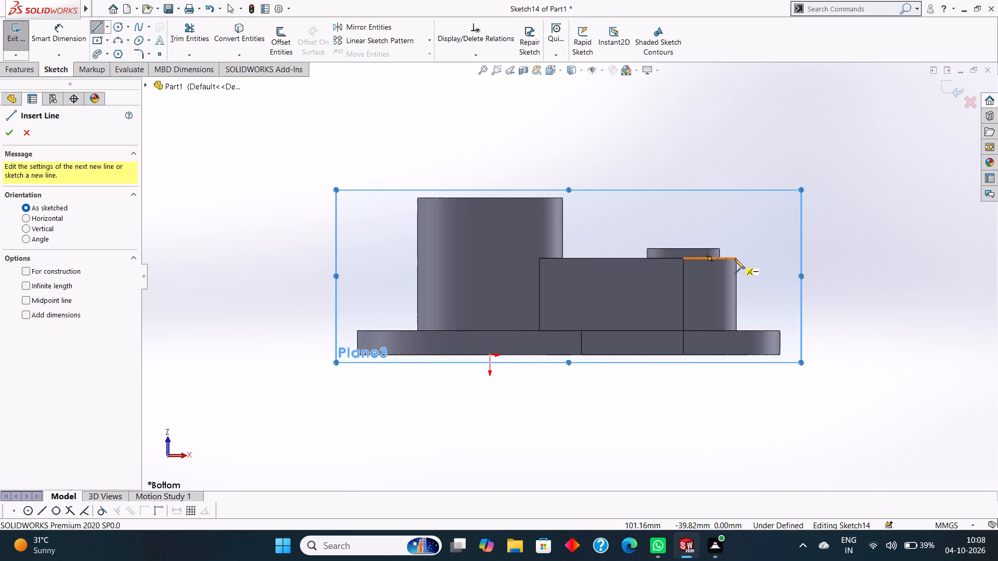
click(736, 259)
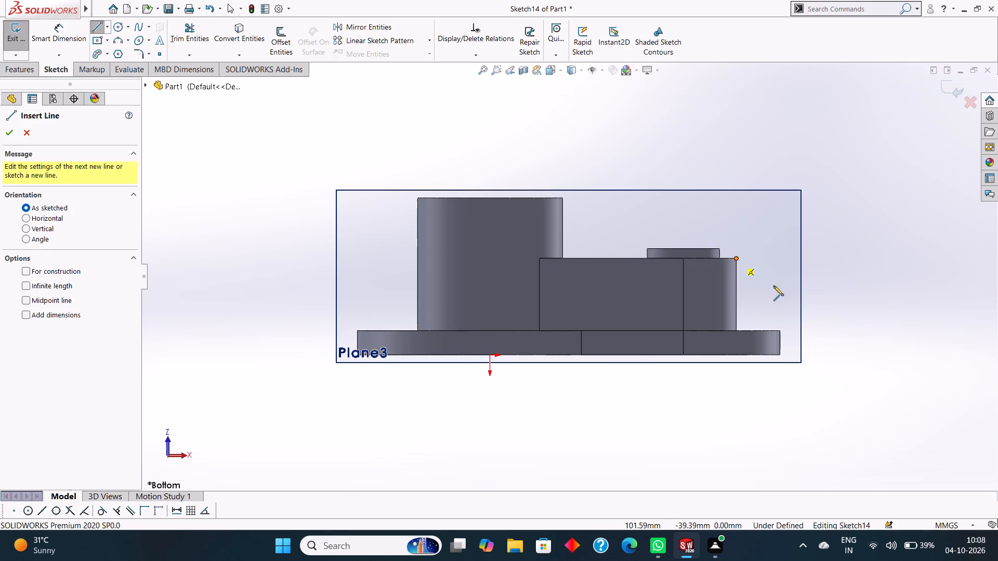
click(780, 331)
right_click(848, 301)
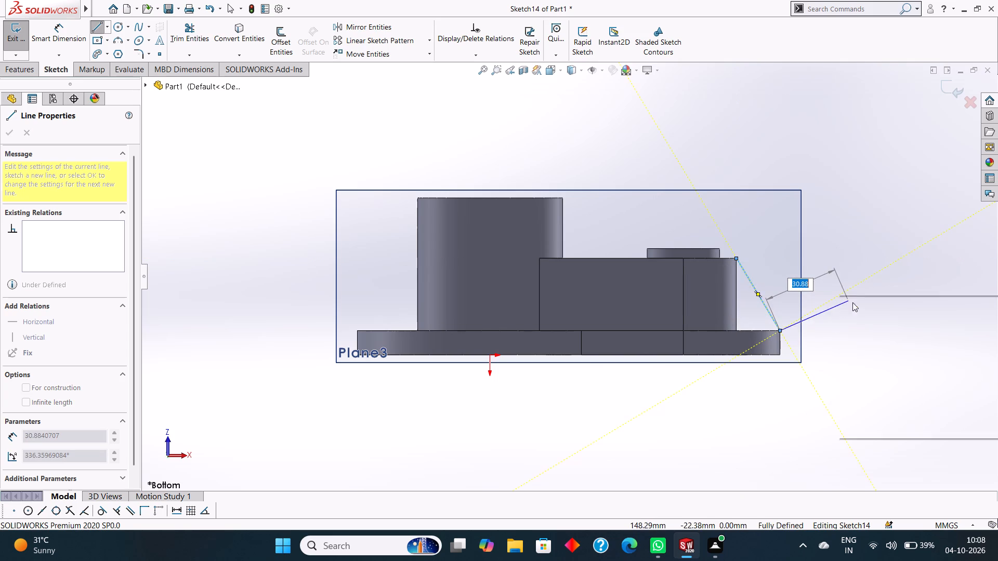
click(860, 307)
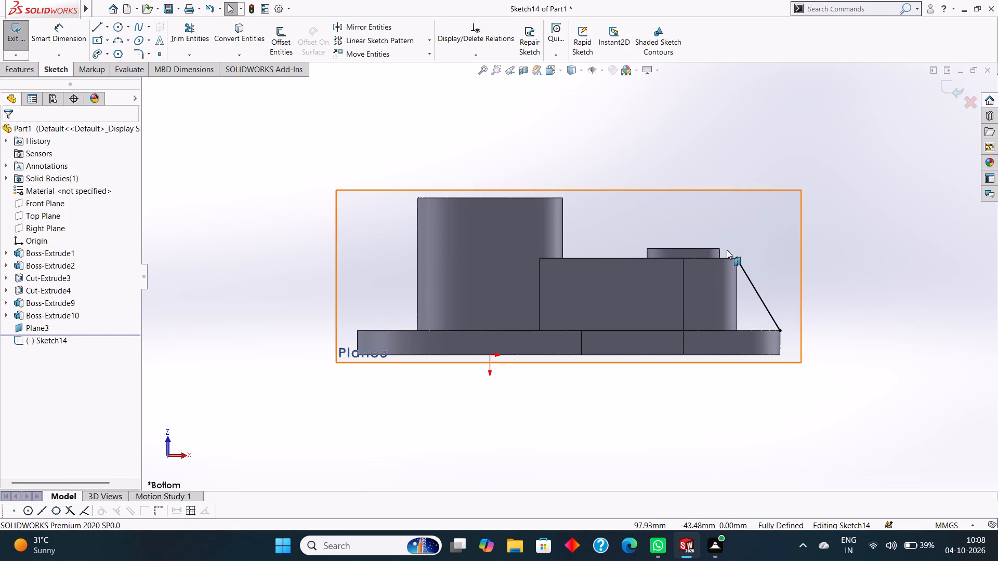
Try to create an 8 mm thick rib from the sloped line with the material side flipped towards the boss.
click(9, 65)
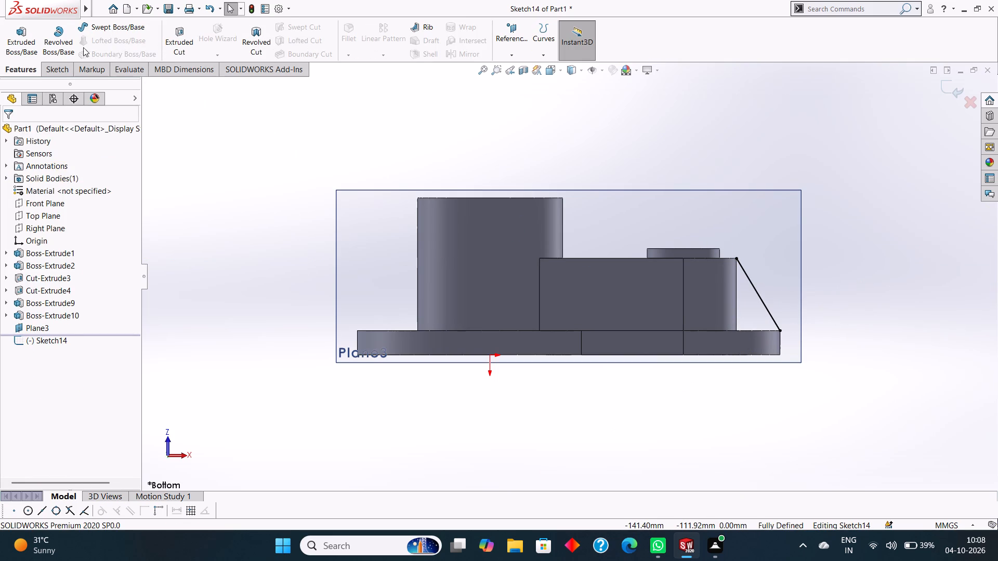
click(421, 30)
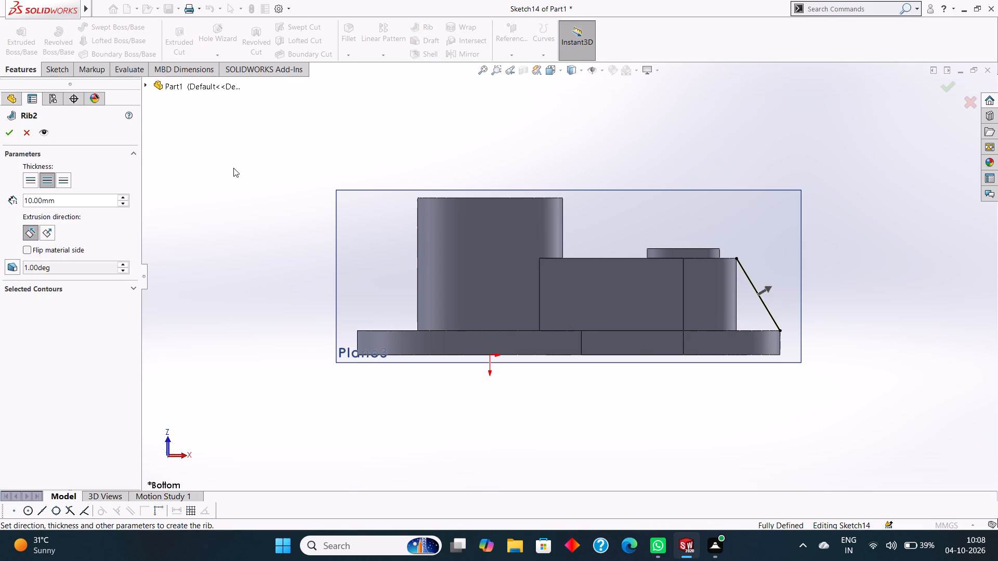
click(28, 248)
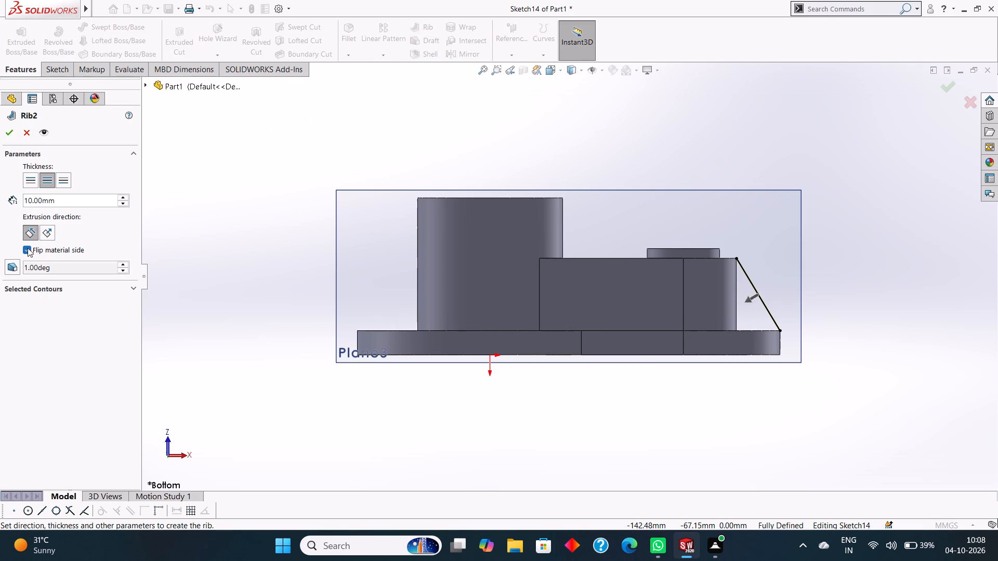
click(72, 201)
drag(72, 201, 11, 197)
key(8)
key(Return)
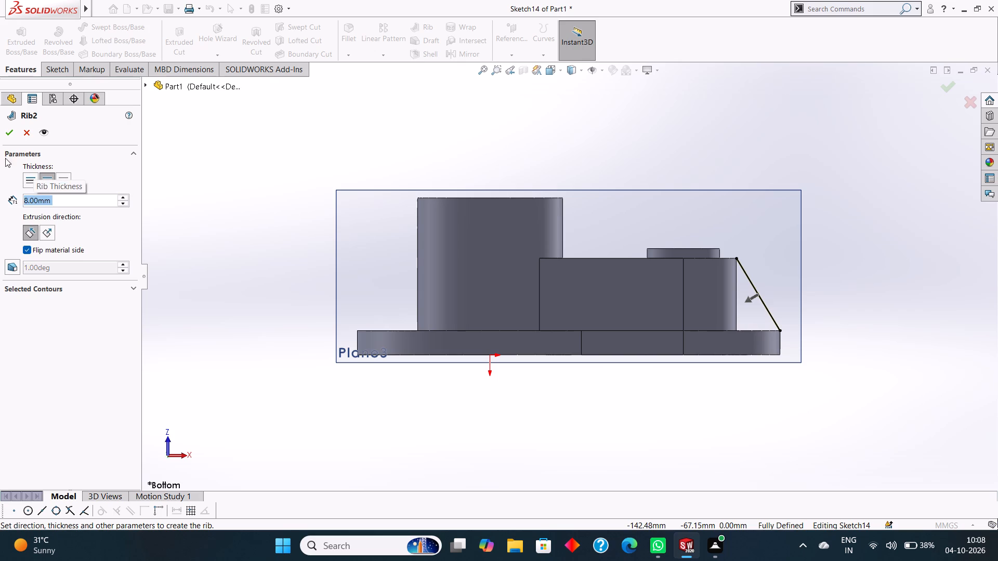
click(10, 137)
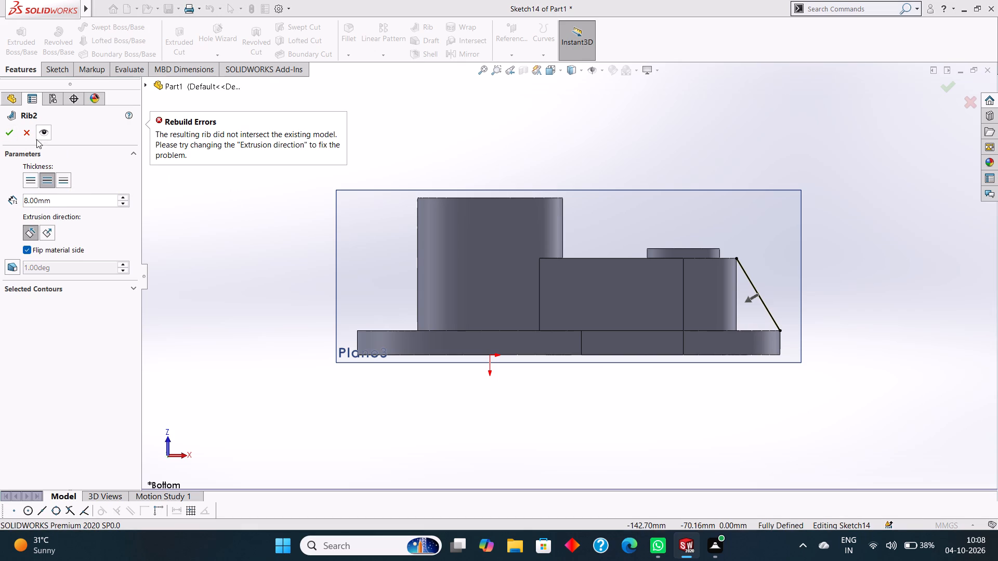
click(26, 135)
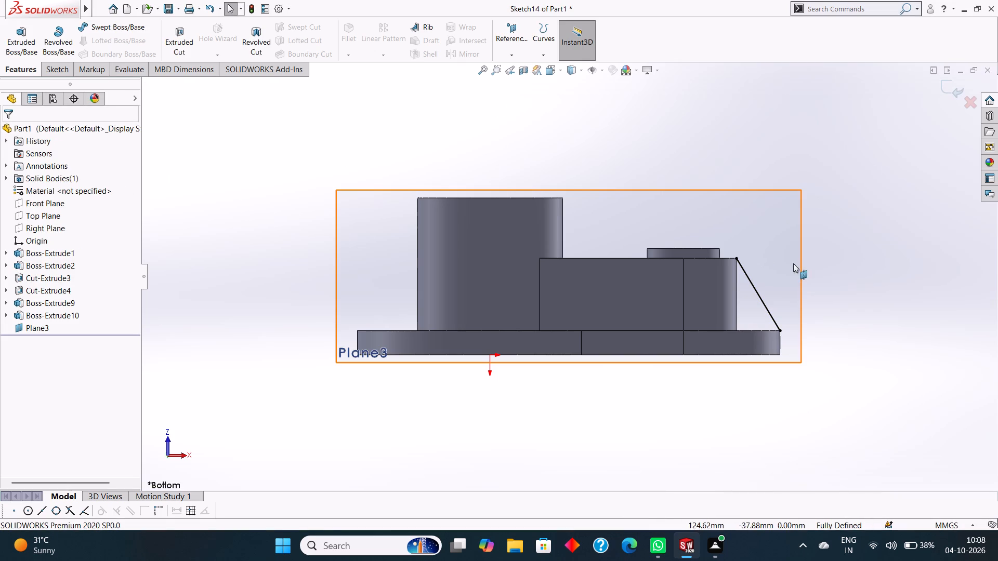
Close the triangular rib profile with a 30 mm vertical line along the boss and an 18 mm horizontal line along the plate top.
right_click(766, 235)
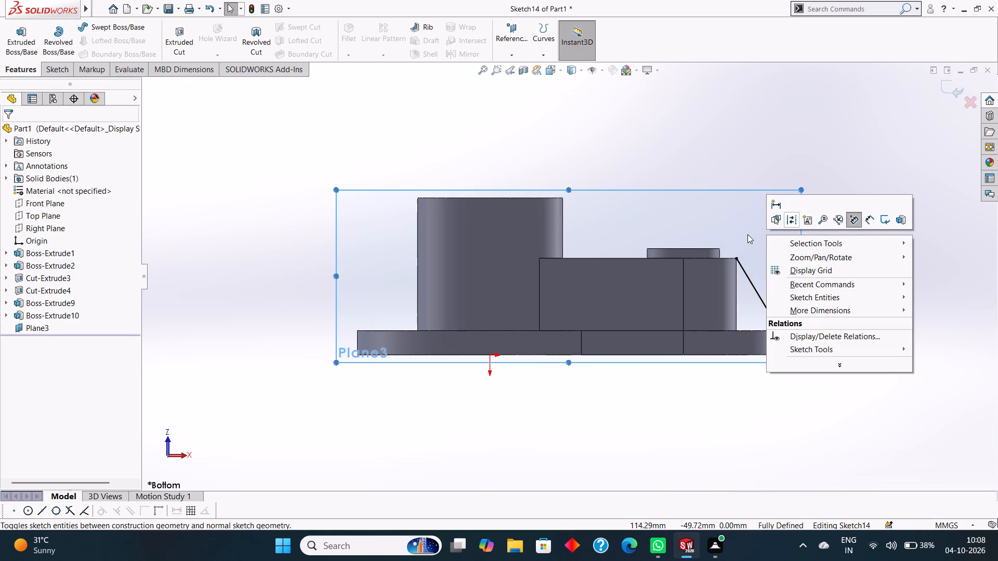
click(741, 221)
click(62, 74)
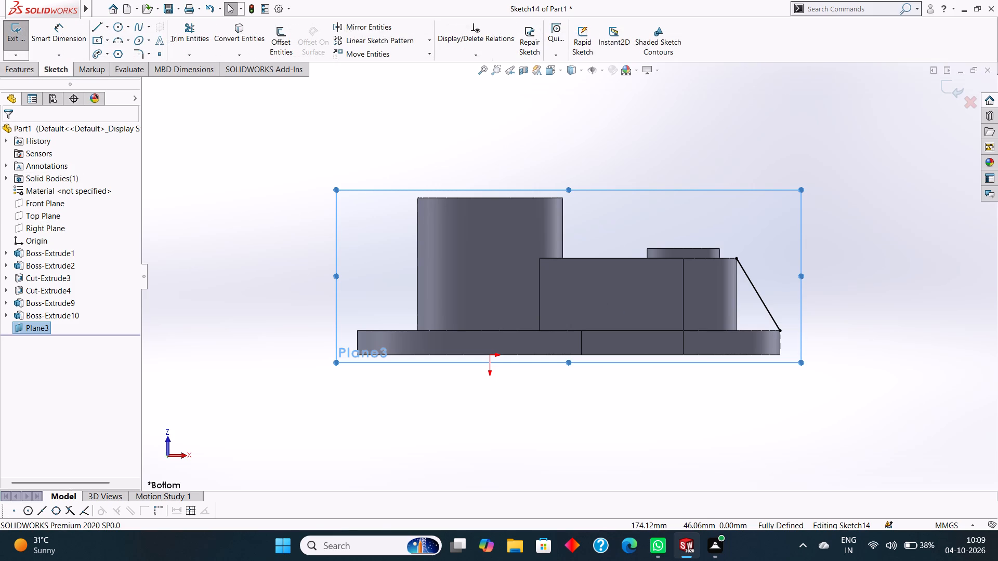
click(99, 24)
click(736, 257)
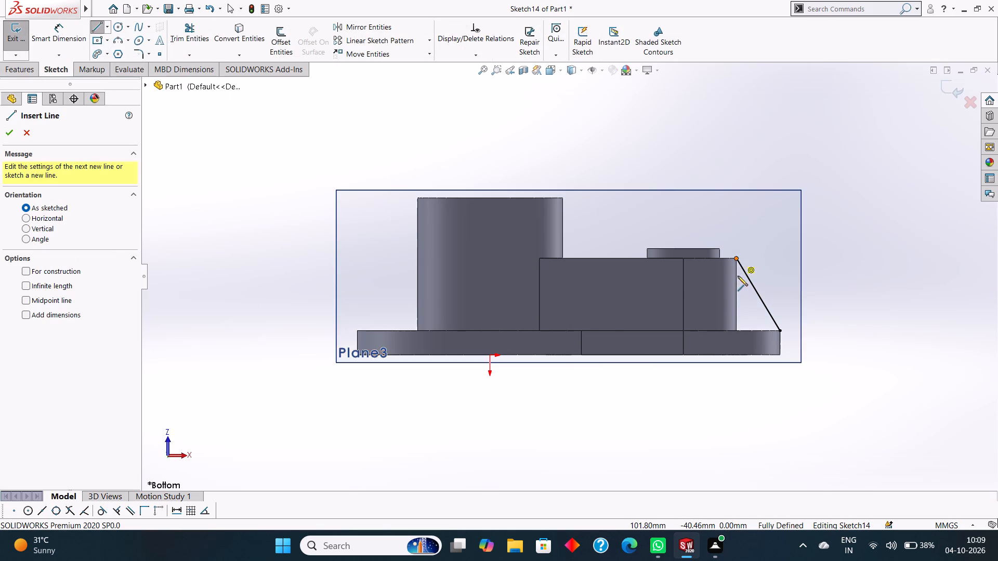
click(736, 330)
click(778, 330)
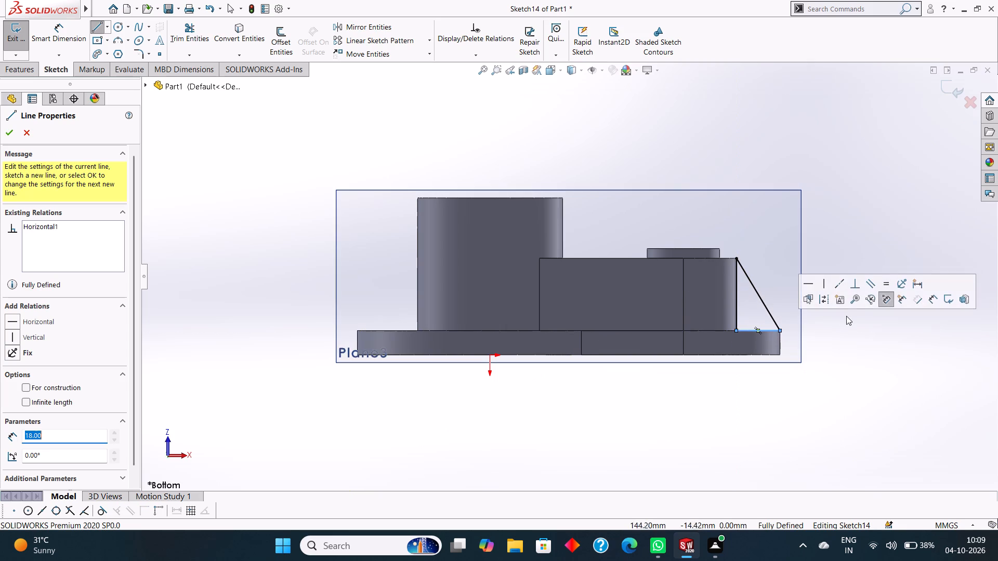
key(Escape)
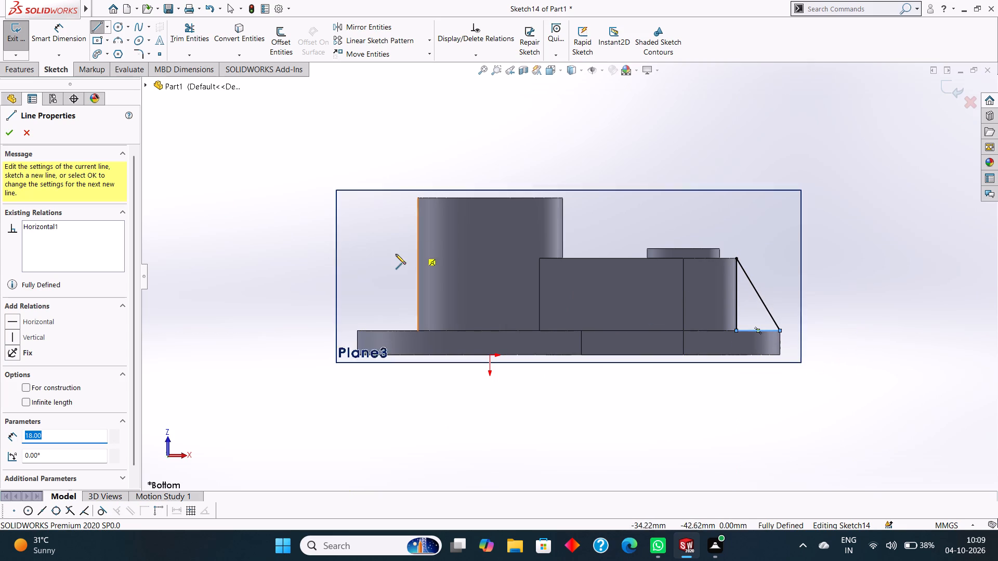
key(Escape)
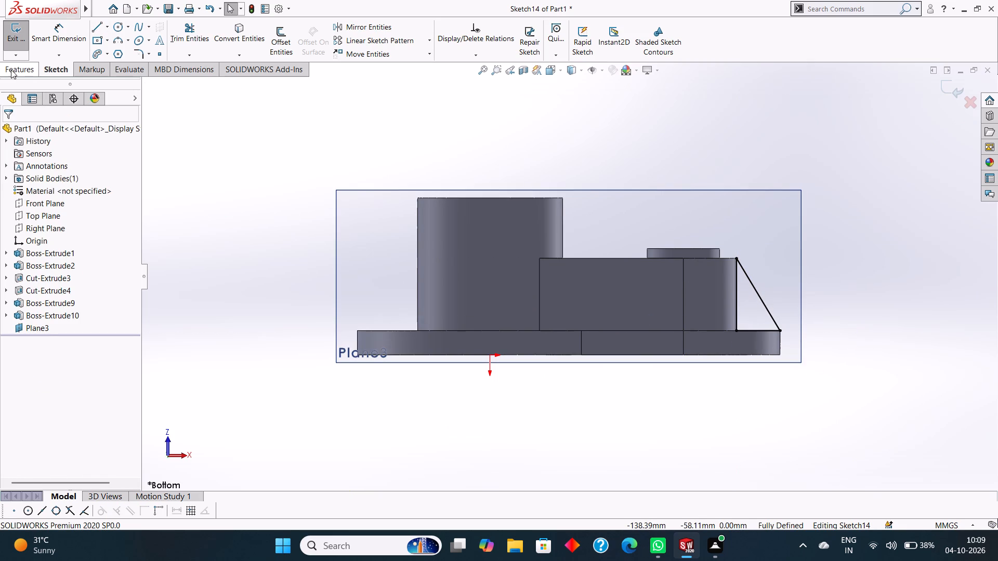
Extrude the triangular profile as a Mid Plane boss 8 mm deep, with Merge result switched off.
click(11, 70)
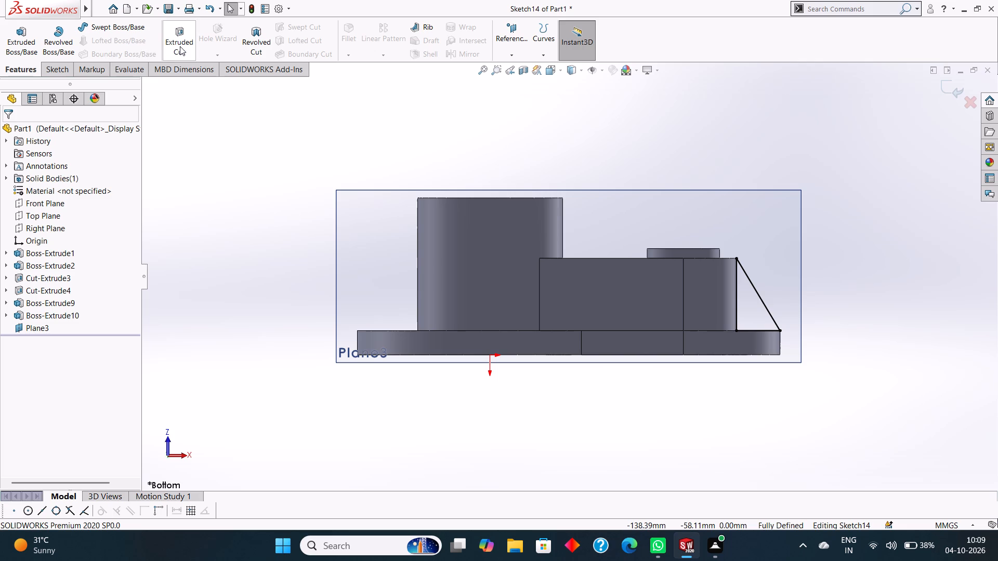
click(20, 43)
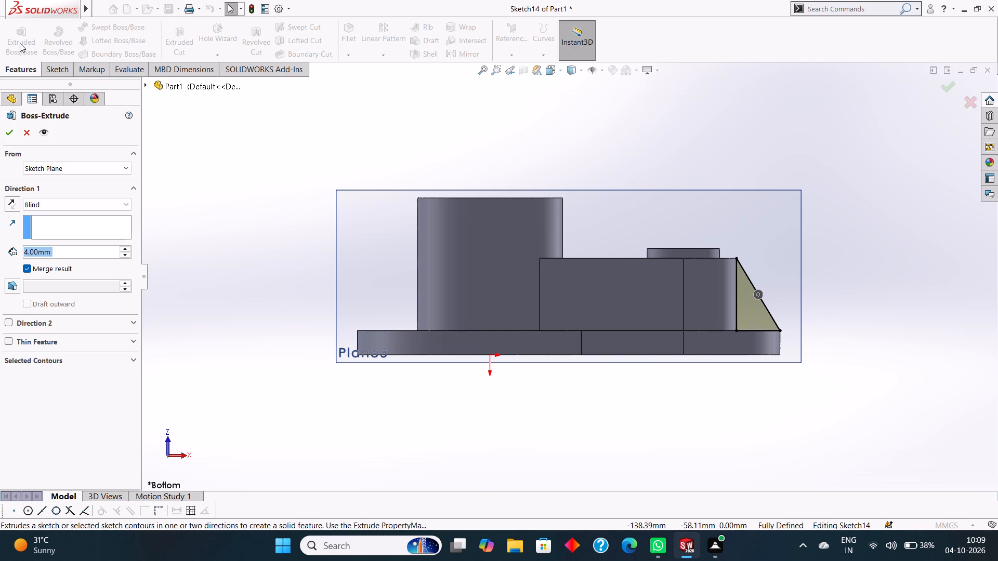
click(56, 204)
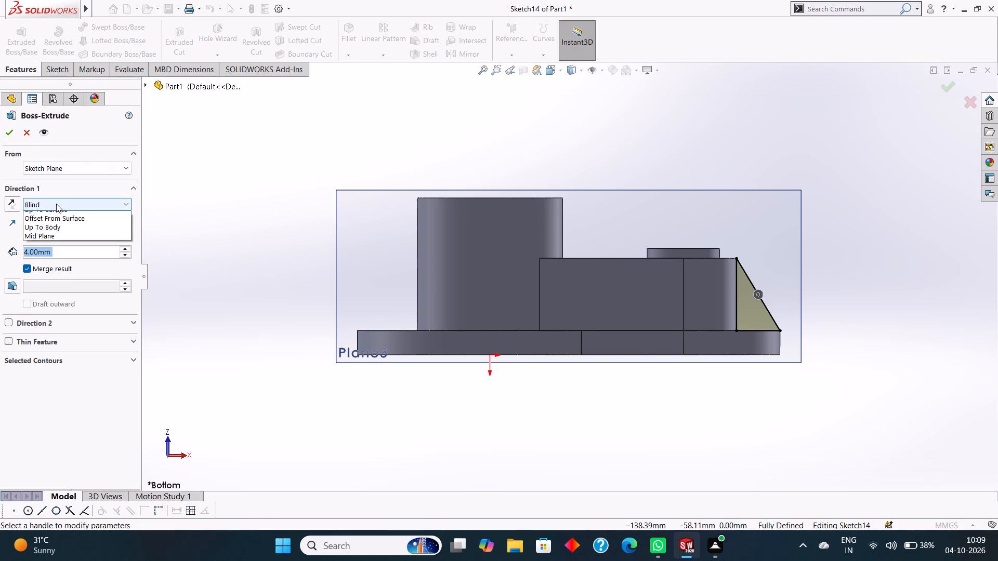
click(58, 269)
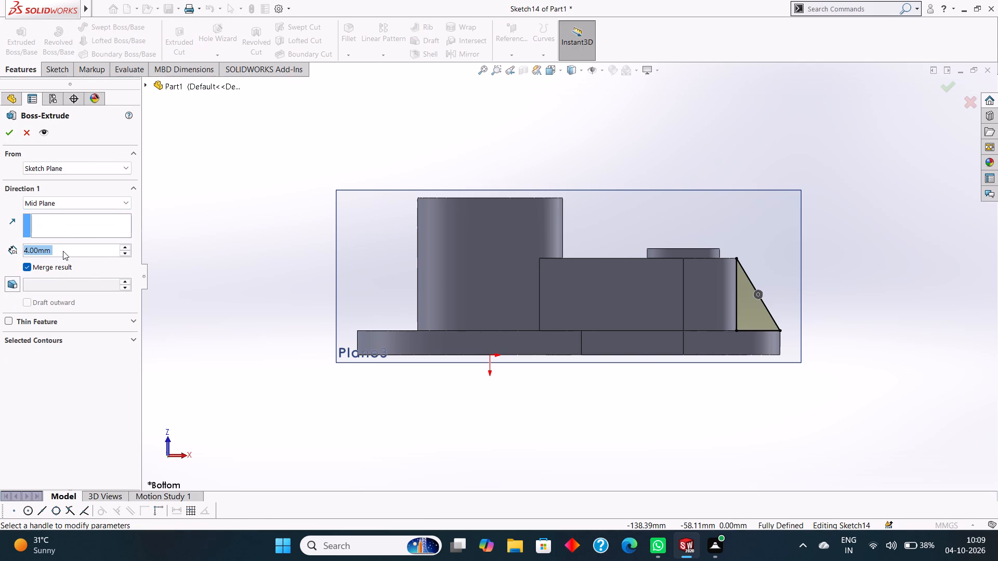
key(BackSpace)
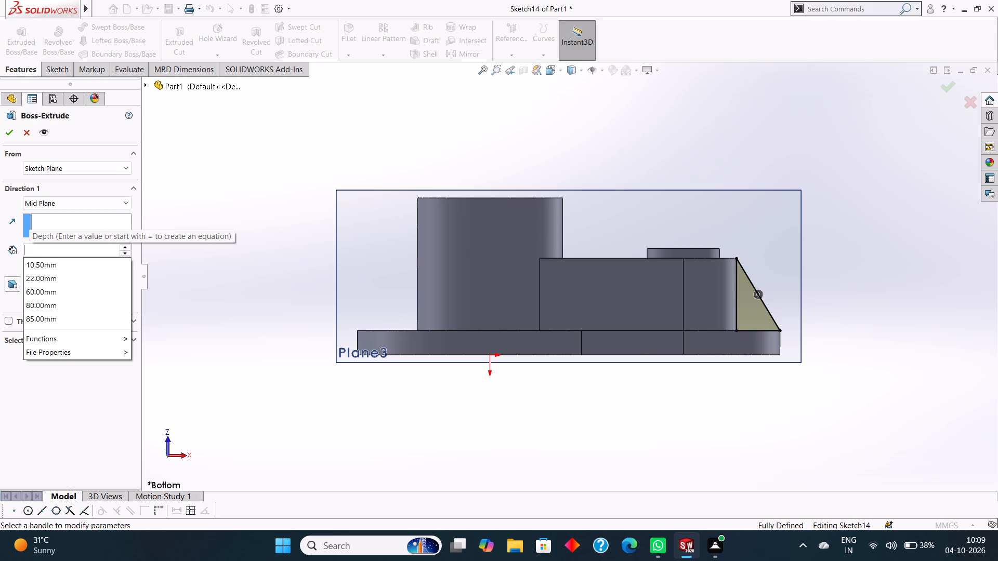
key(8)
key(Return)
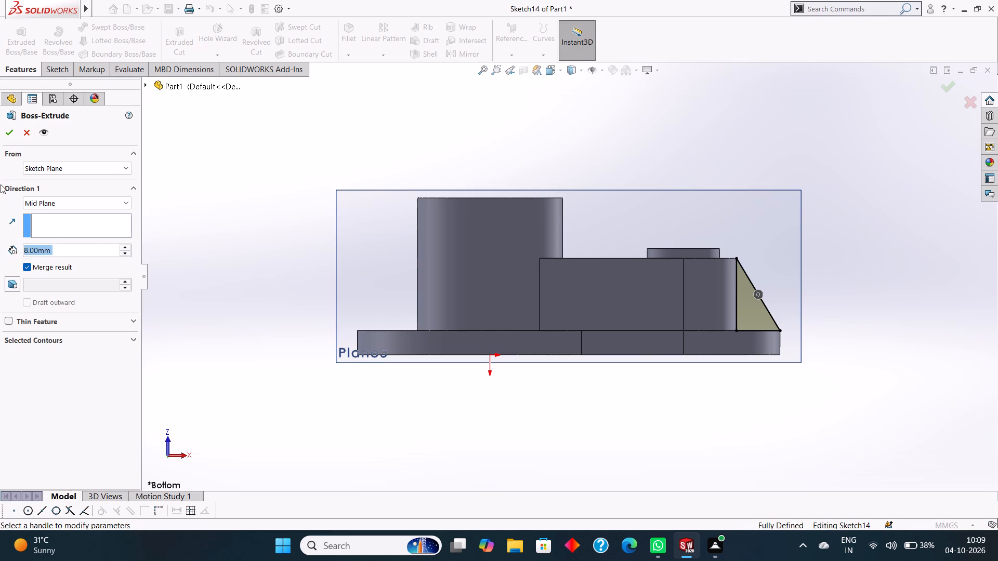
click(7, 137)
click(289, 216)
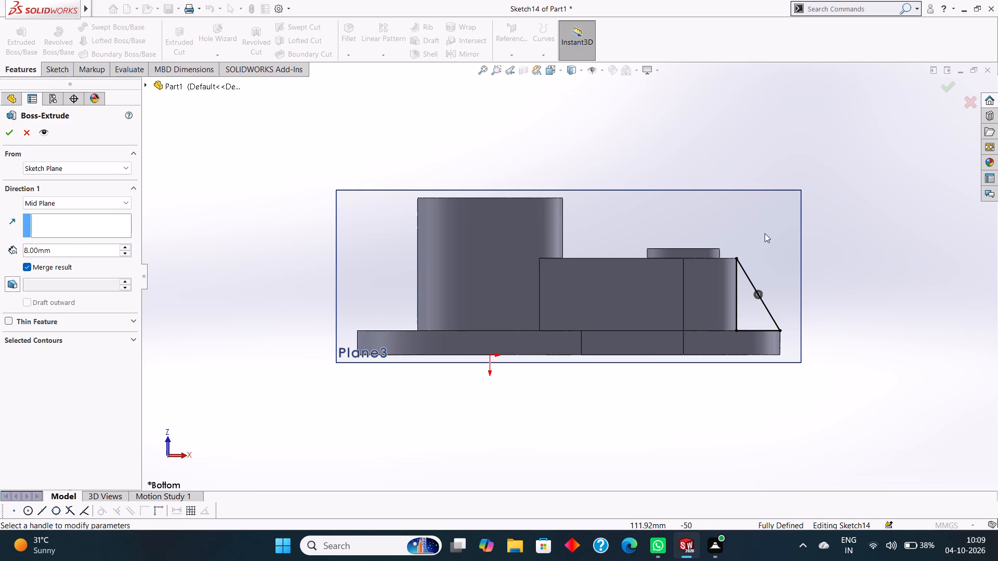
middle_drag(887, 212, 863, 257)
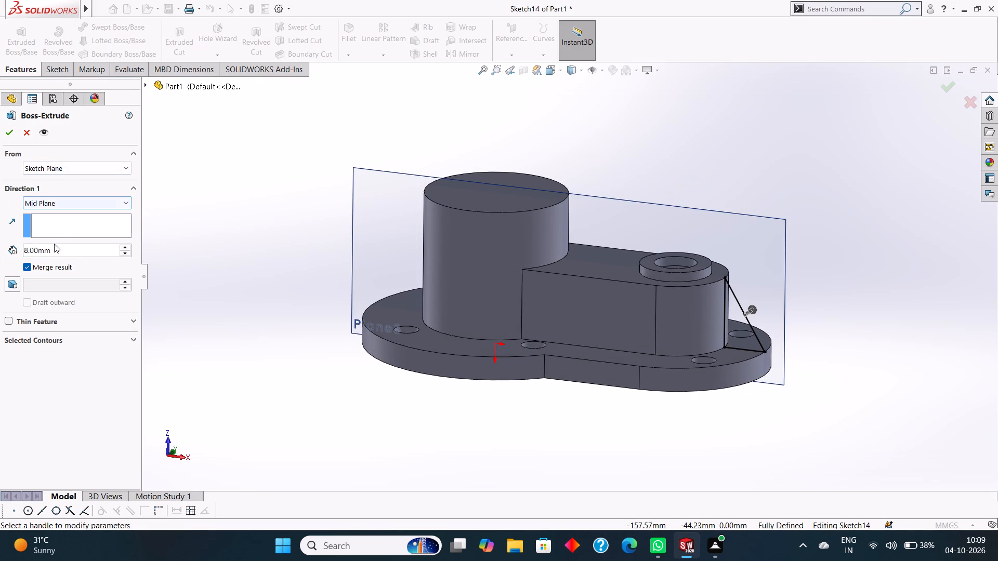
middle_drag(894, 249, 844, 245)
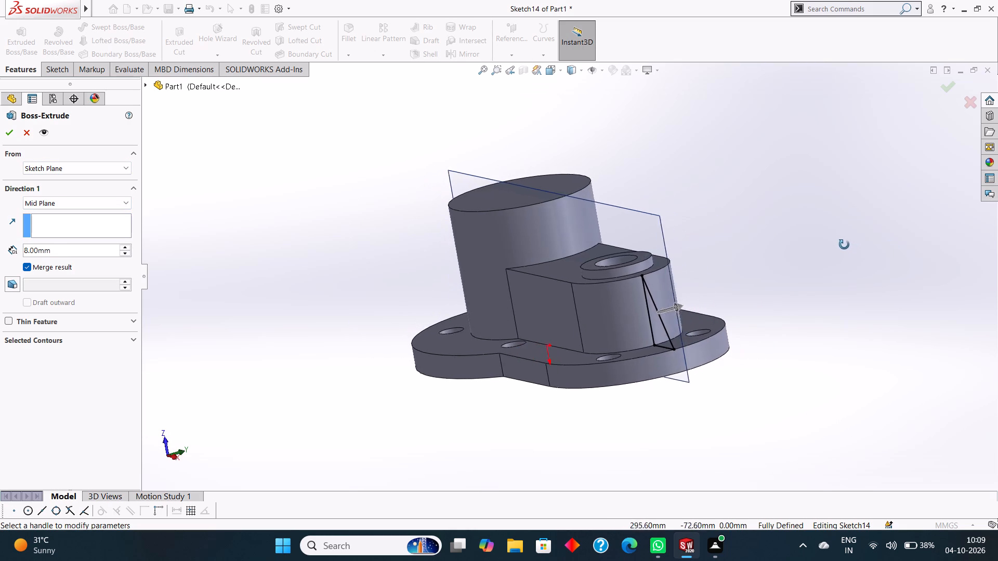
middle_drag(844, 245, 895, 237)
click(27, 268)
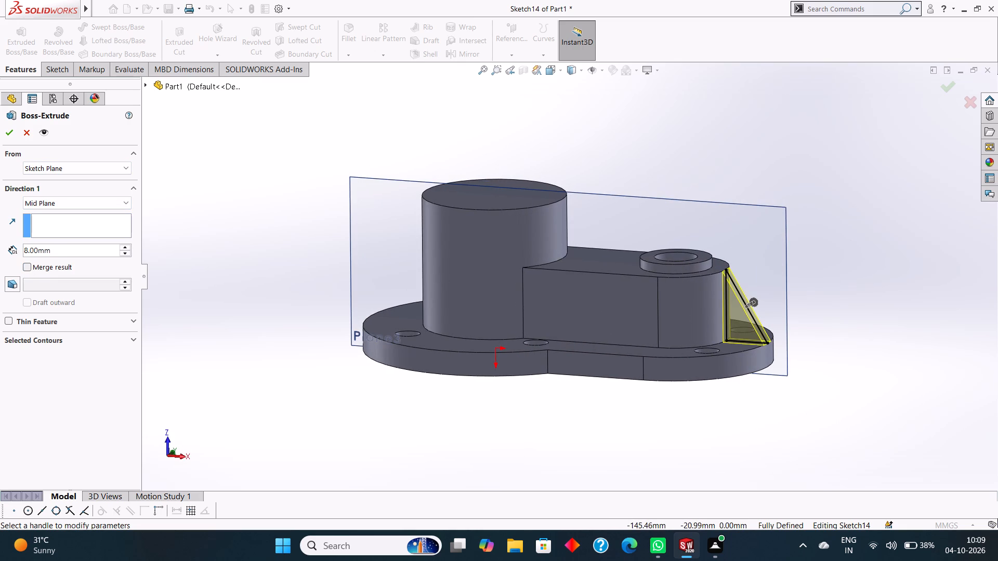
click(8, 133)
Hide the reference plane used for the triangular rib.
click(685, 138)
middle_drag(778, 145, 701, 189)
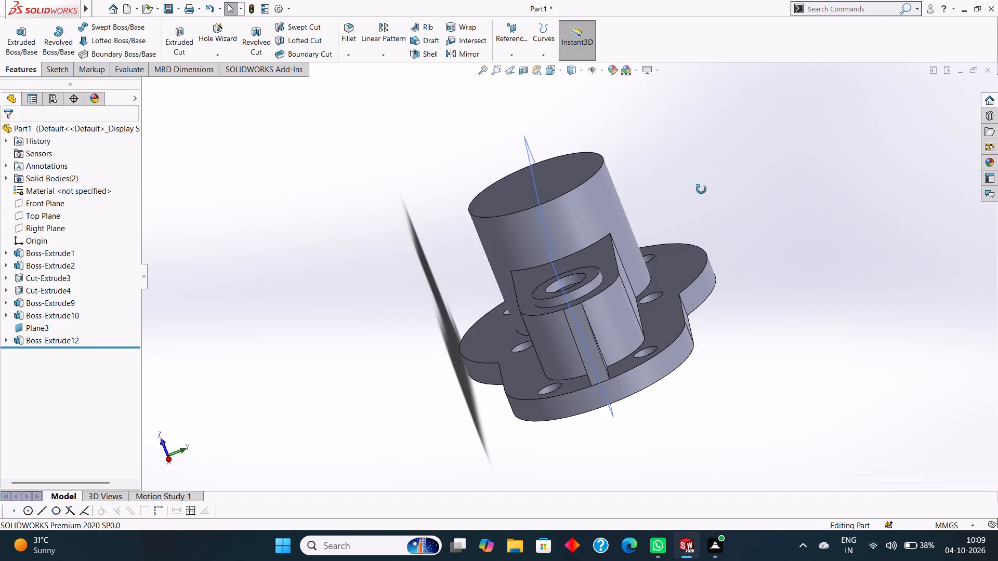
middle_drag(701, 189, 818, 155)
right_click(749, 229)
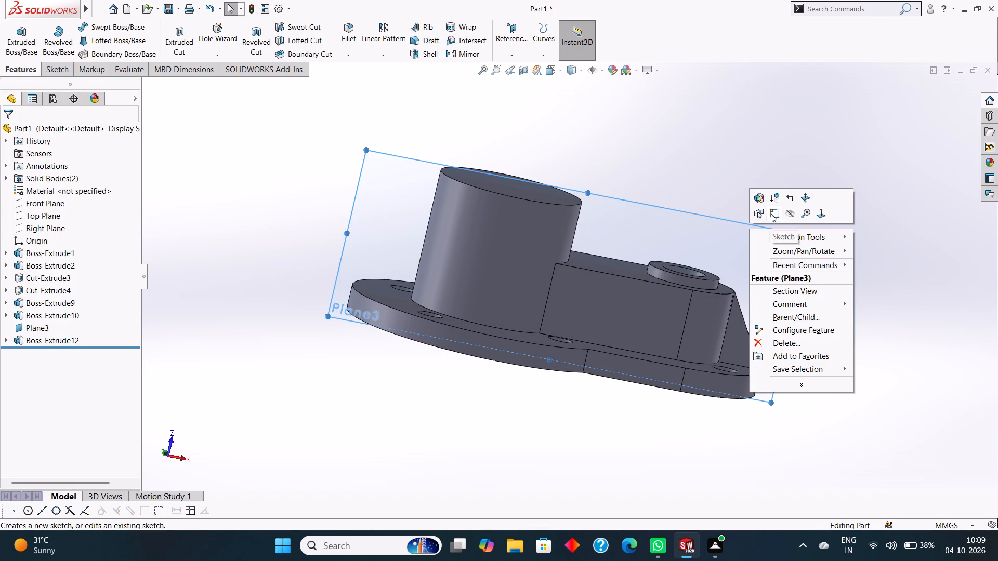
click(796, 213)
middle_drag(812, 186, 773, 188)
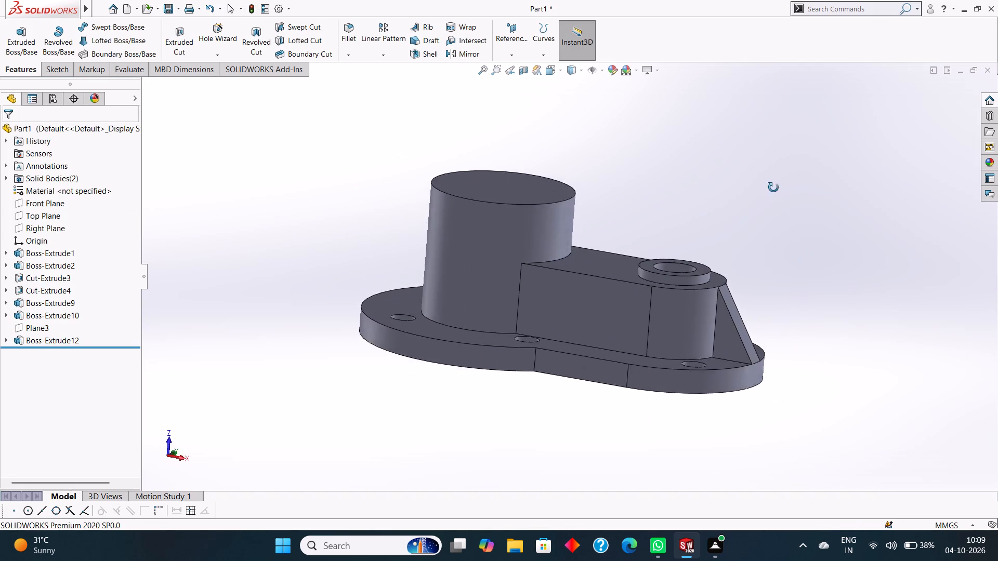
middle_drag(773, 188, 800, 288)
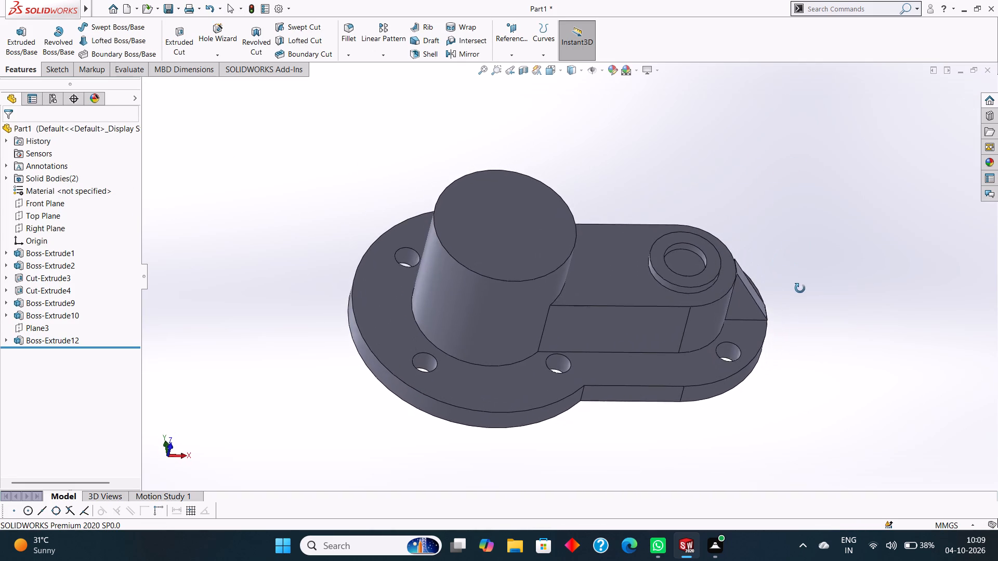
Start a sketch on the round boss's top face and draw a 40 mm radius circle centred on the origin.
middle_drag(800, 288, 799, 283)
click(500, 213)
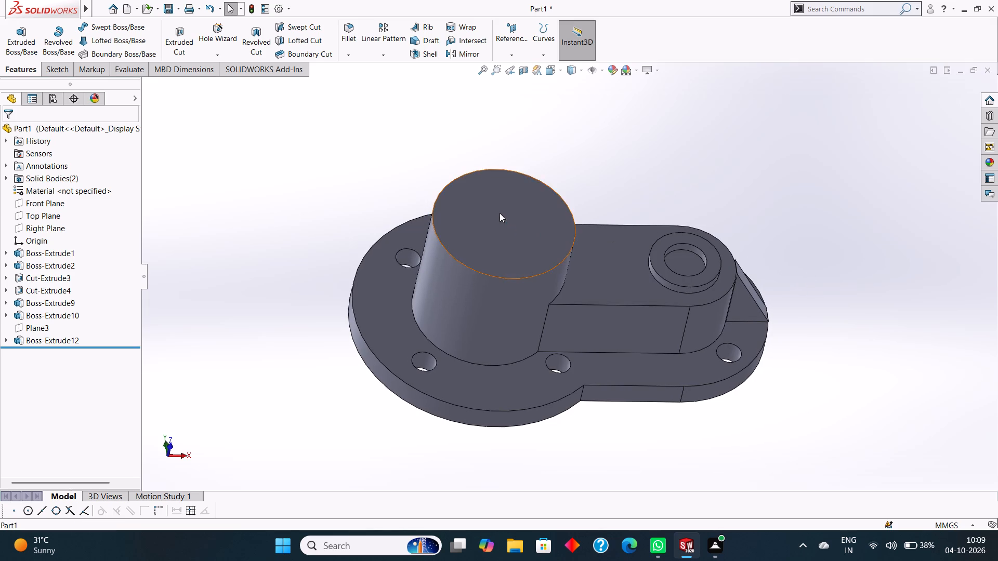
key(ctrl+8)
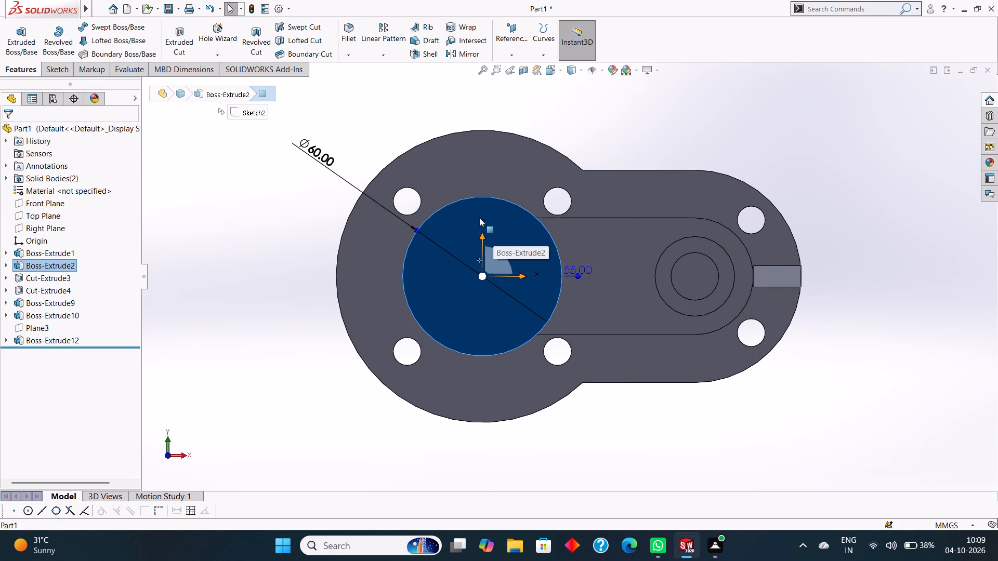
right_click(479, 218)
click(505, 202)
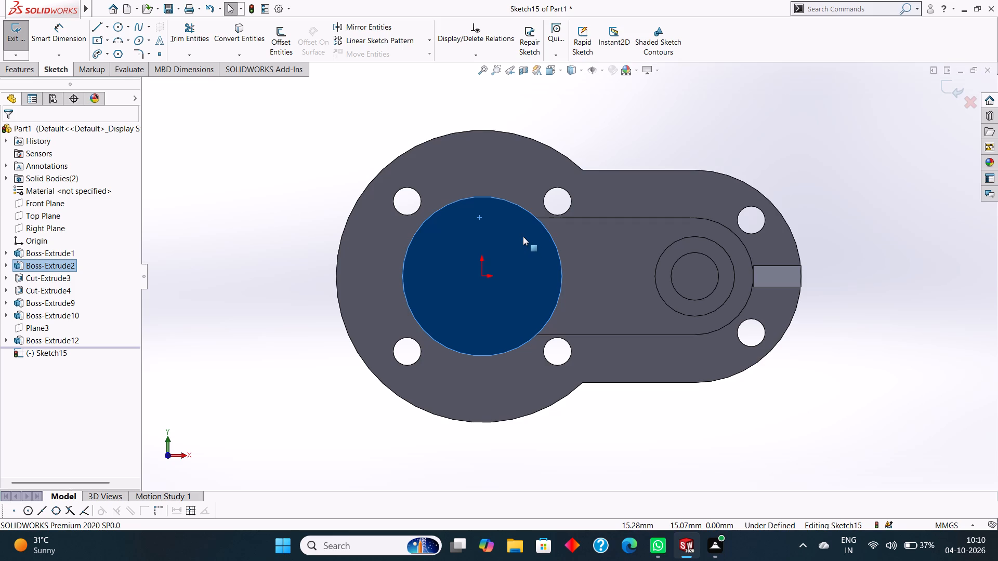
key(Escape)
key(Escape)
key(Escape)
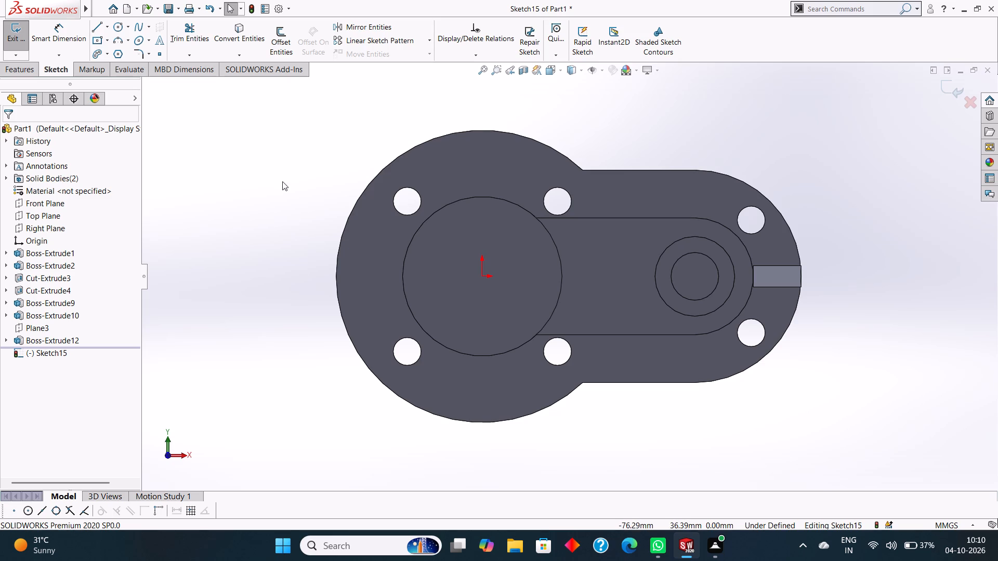
click(118, 28)
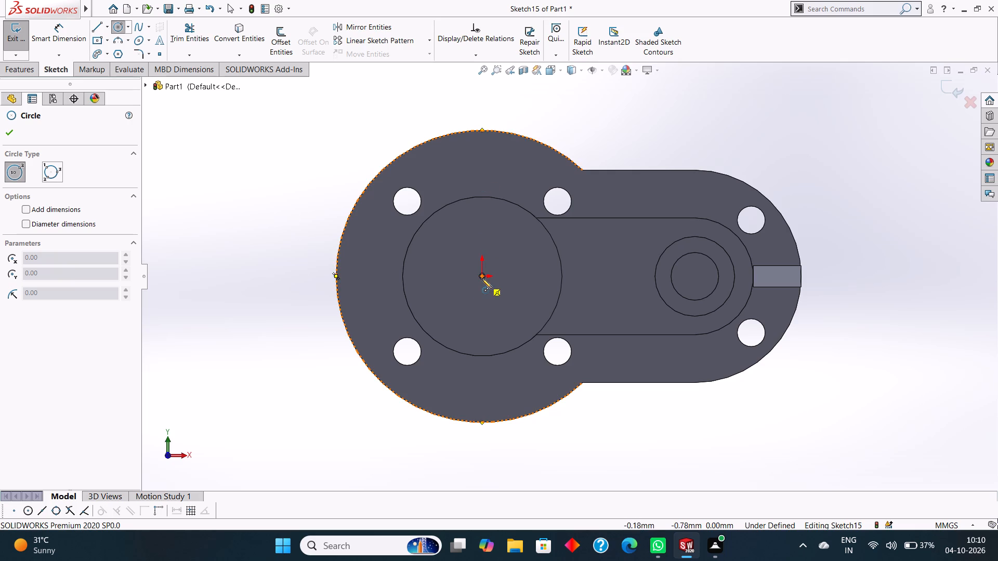
drag(481, 275, 548, 364)
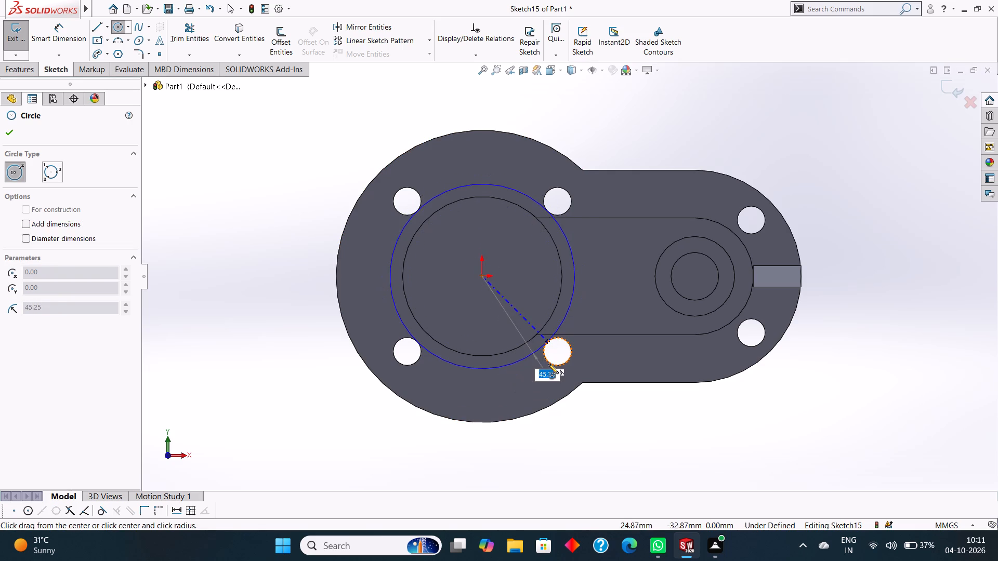
drag(548, 364, 553, 355)
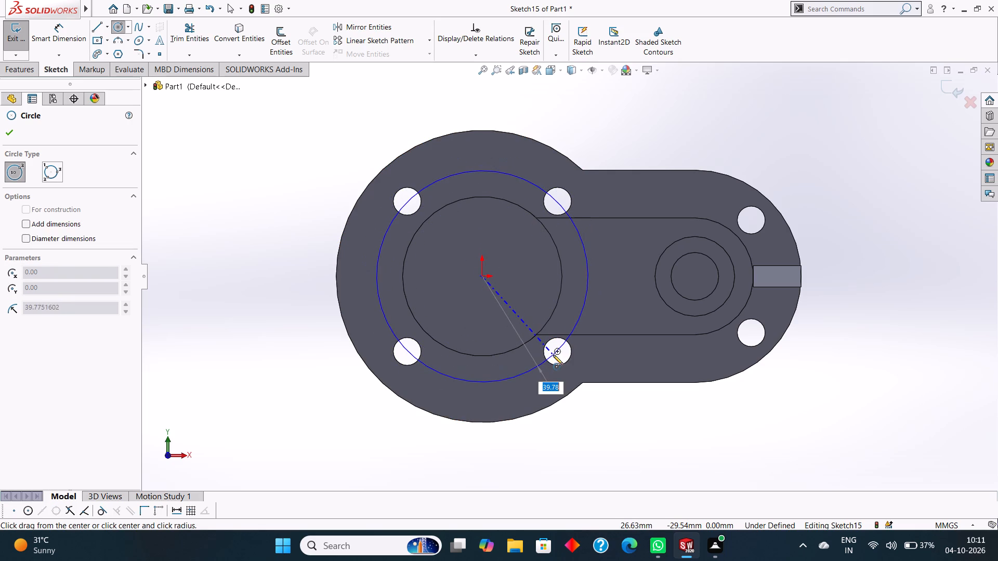
drag(553, 355, 557, 353)
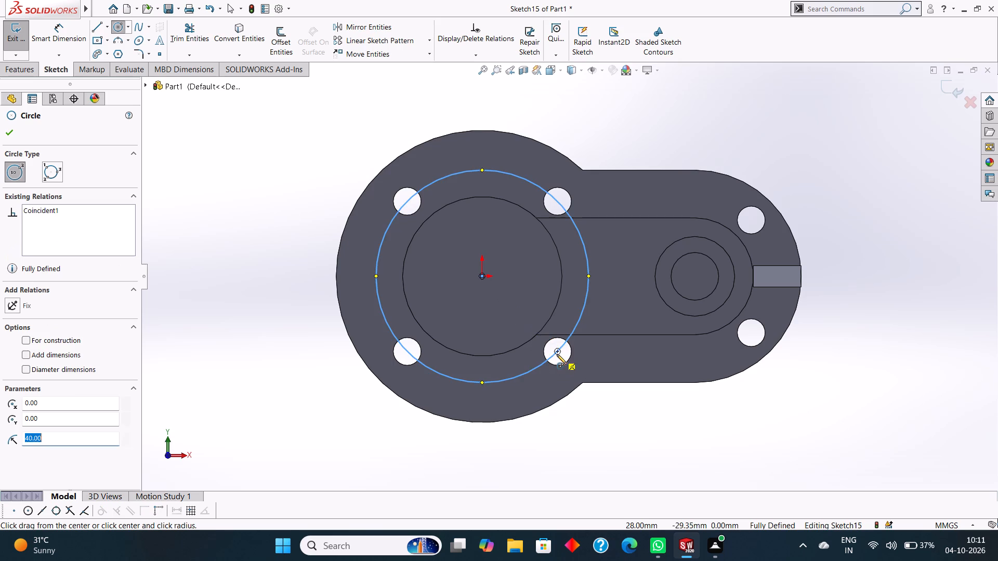
click(15, 133)
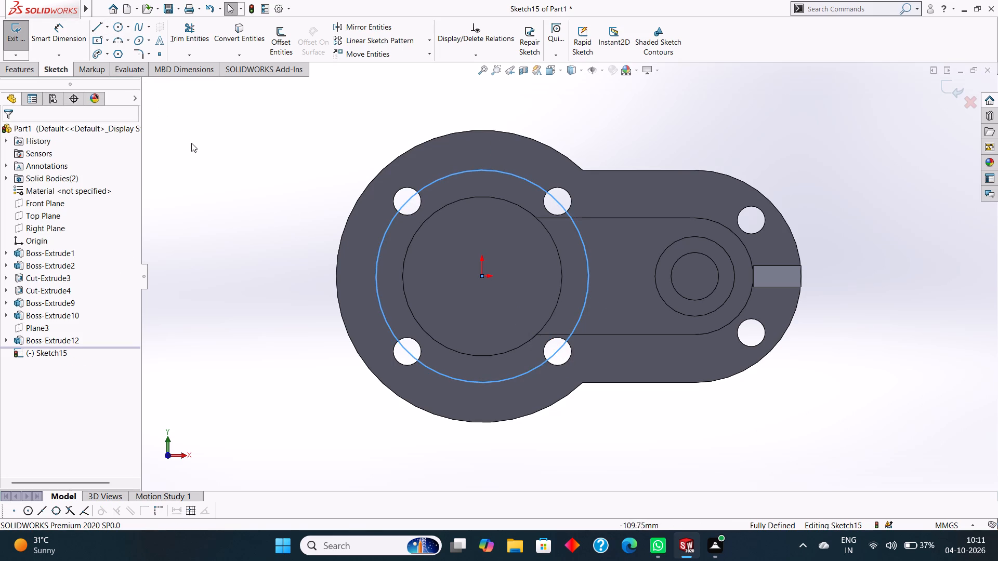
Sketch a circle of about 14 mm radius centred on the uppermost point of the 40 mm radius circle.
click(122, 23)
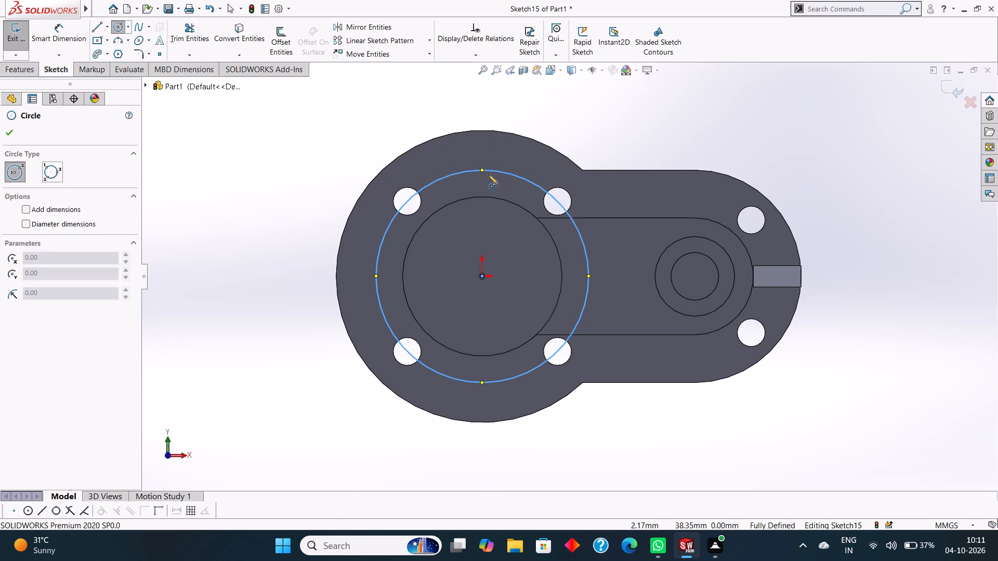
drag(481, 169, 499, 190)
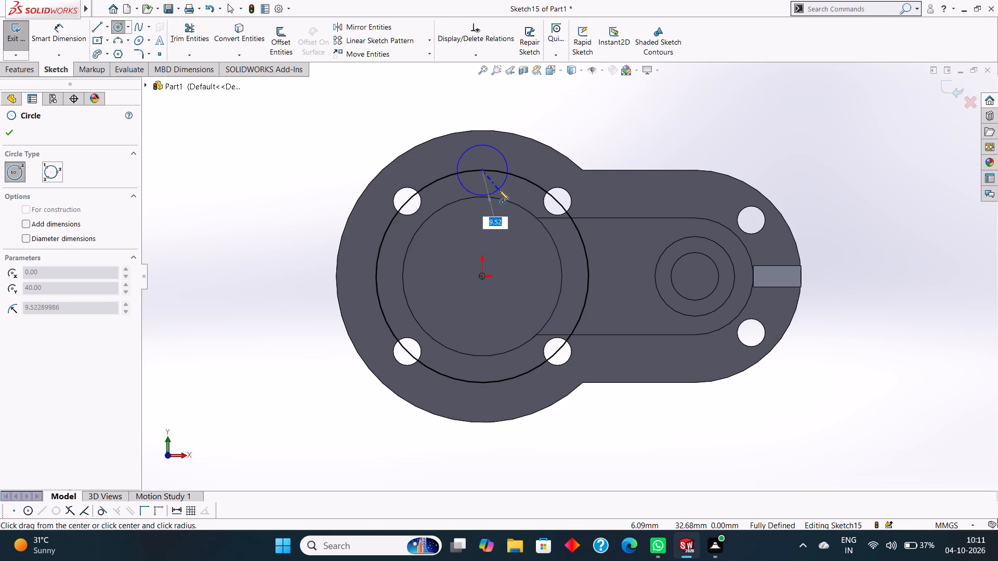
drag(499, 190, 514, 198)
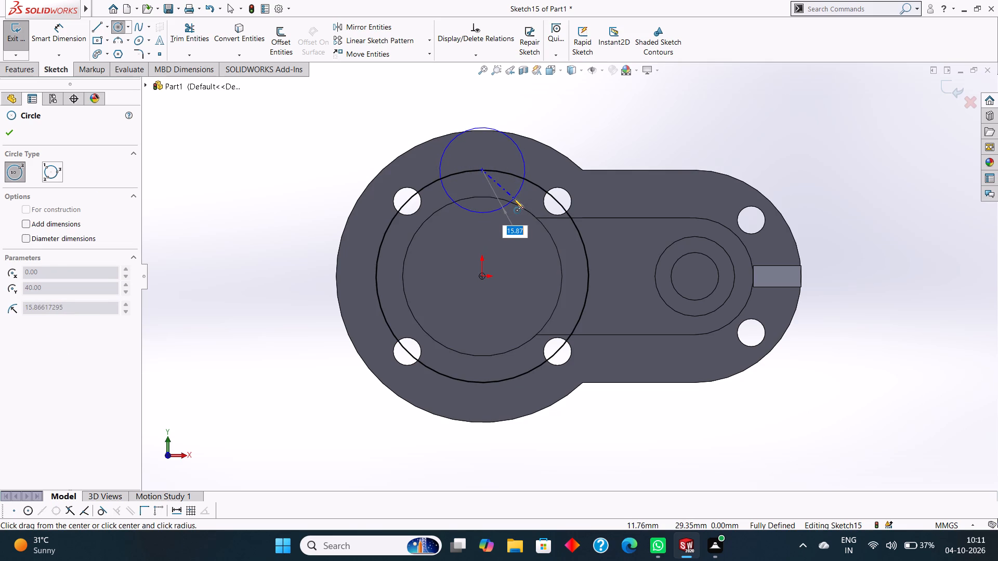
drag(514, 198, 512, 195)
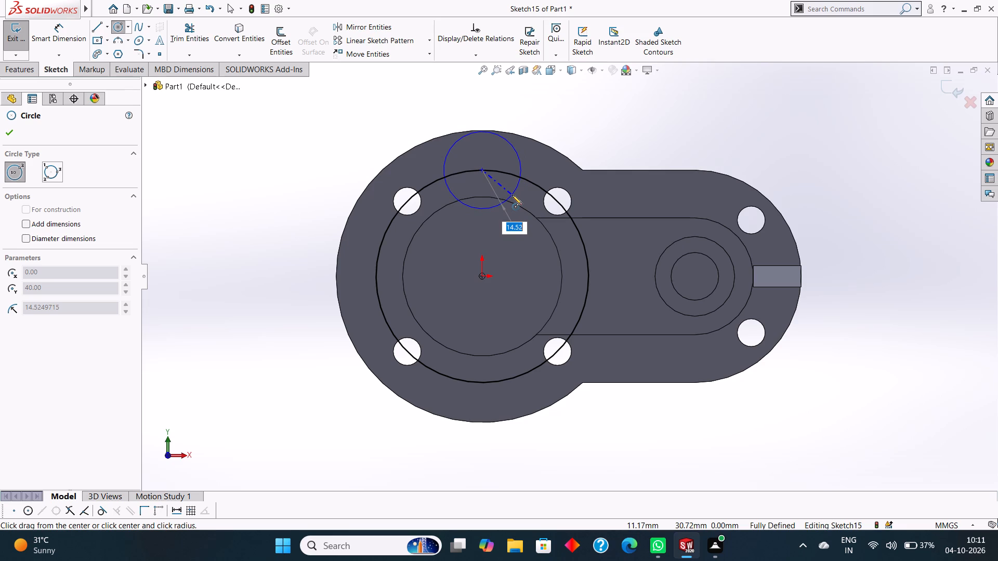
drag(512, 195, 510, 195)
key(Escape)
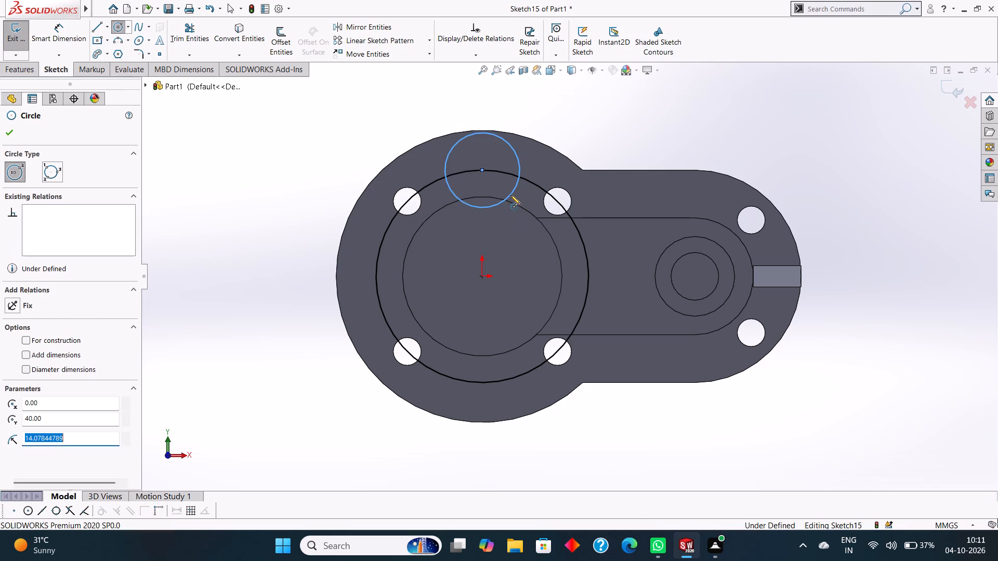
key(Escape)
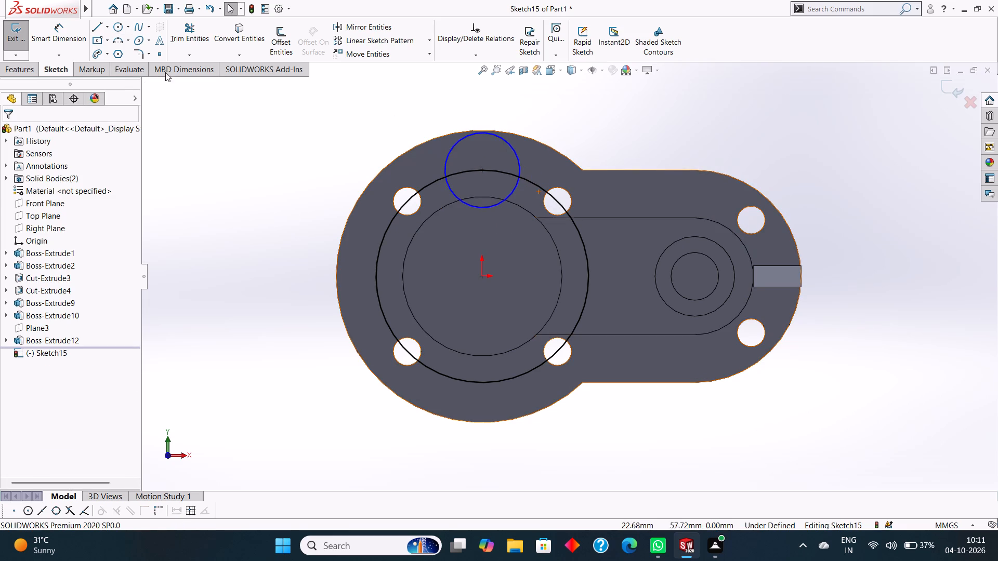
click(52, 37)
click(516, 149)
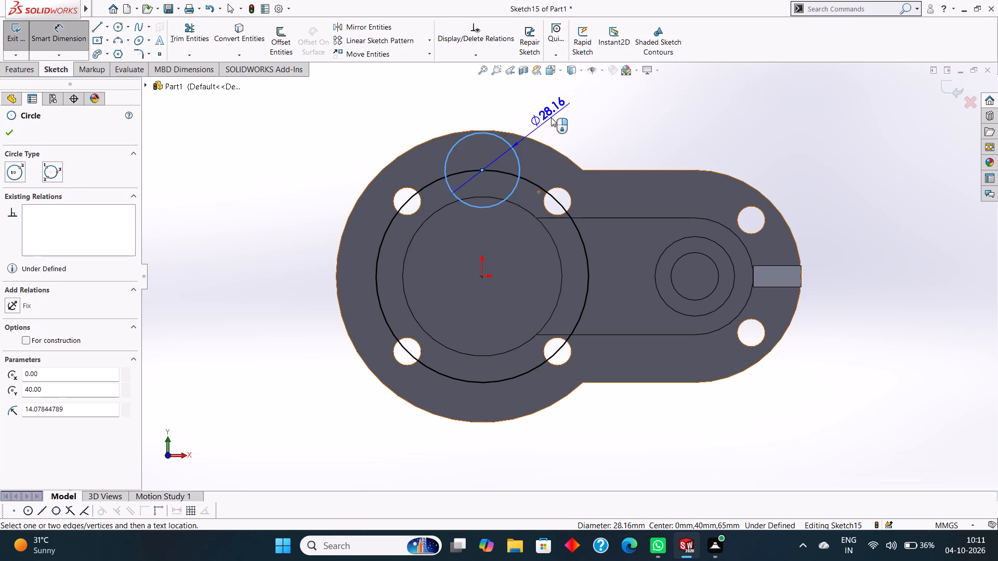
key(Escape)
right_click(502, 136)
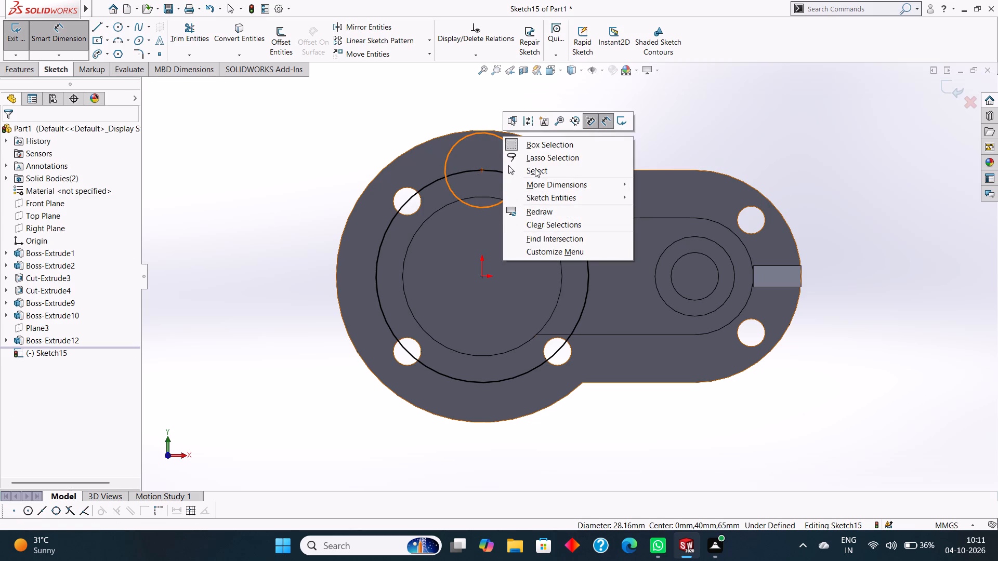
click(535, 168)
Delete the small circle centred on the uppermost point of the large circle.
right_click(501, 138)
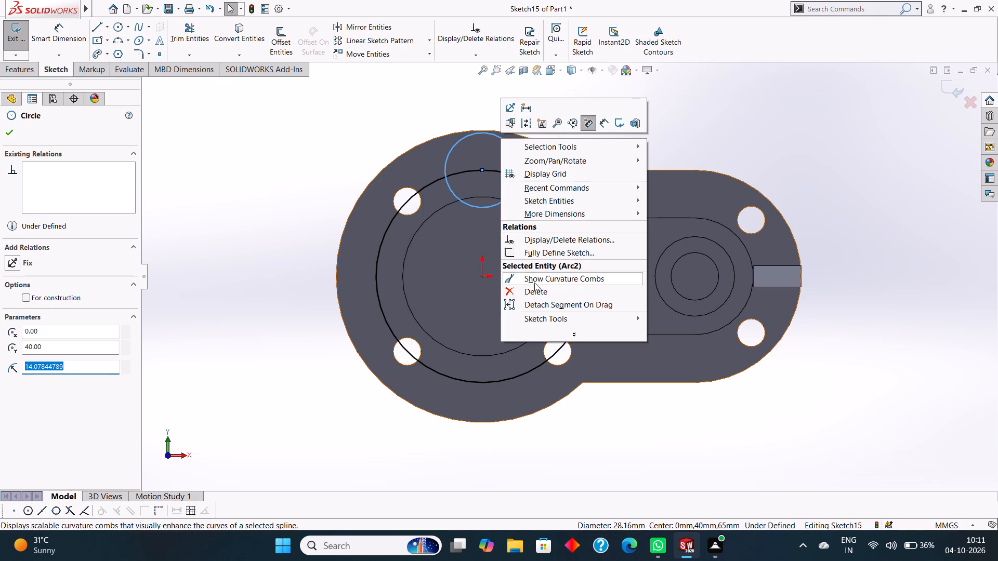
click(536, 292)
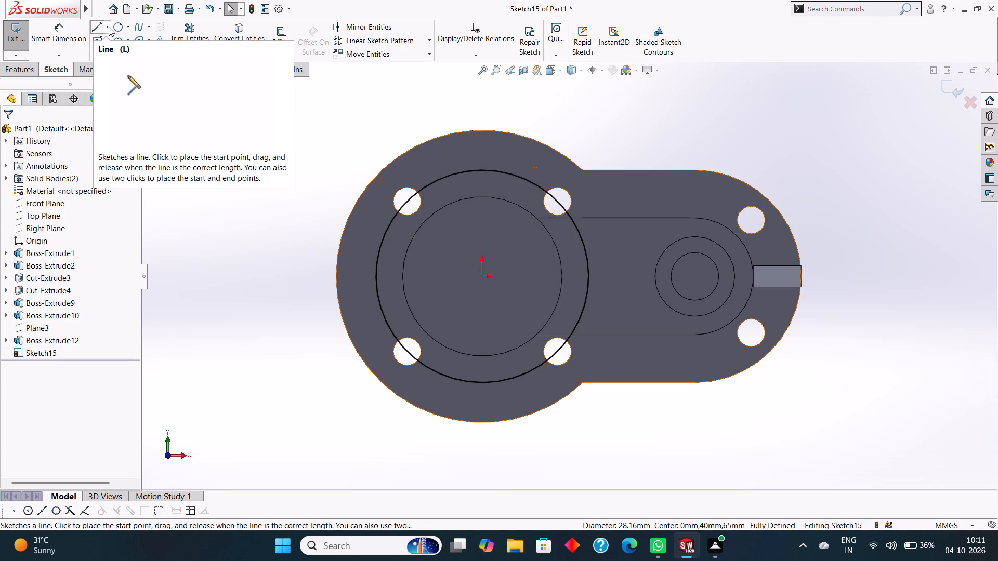
Draw two vertical centerlines from the origin, one up and one down, each 55 mm long to the round plate's outer edge.
click(109, 27)
click(123, 56)
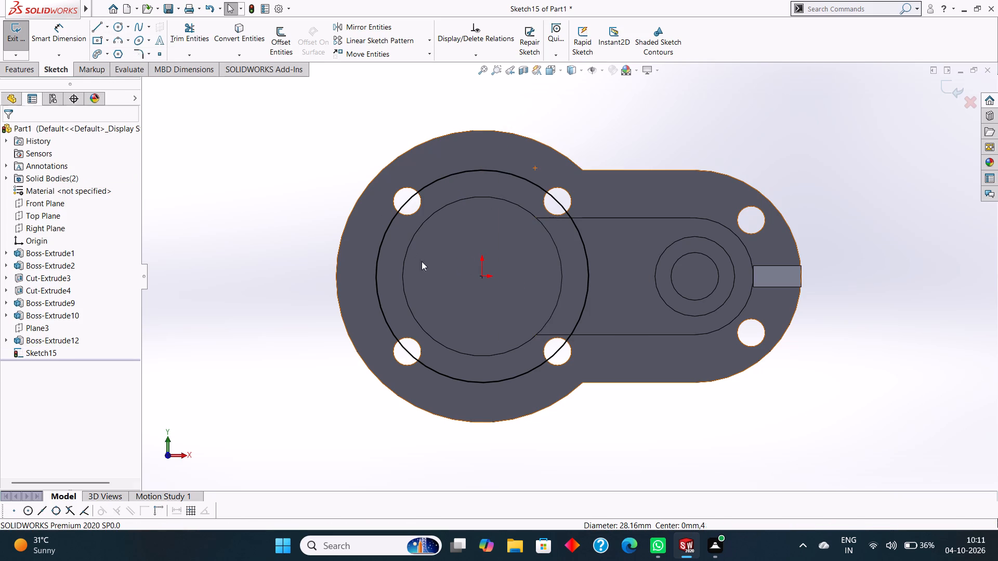
click(483, 276)
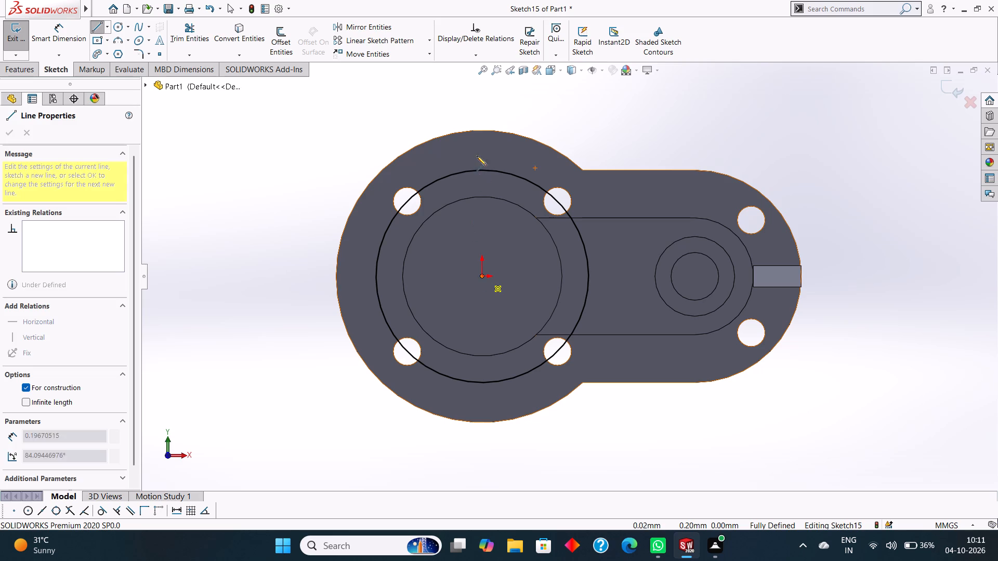
click(482, 131)
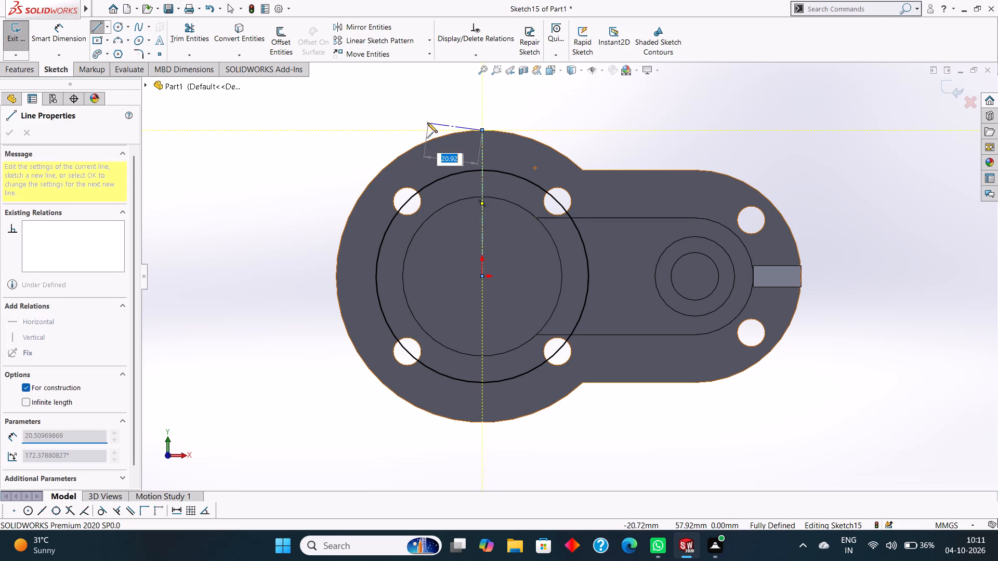
right_click(418, 114)
click(440, 118)
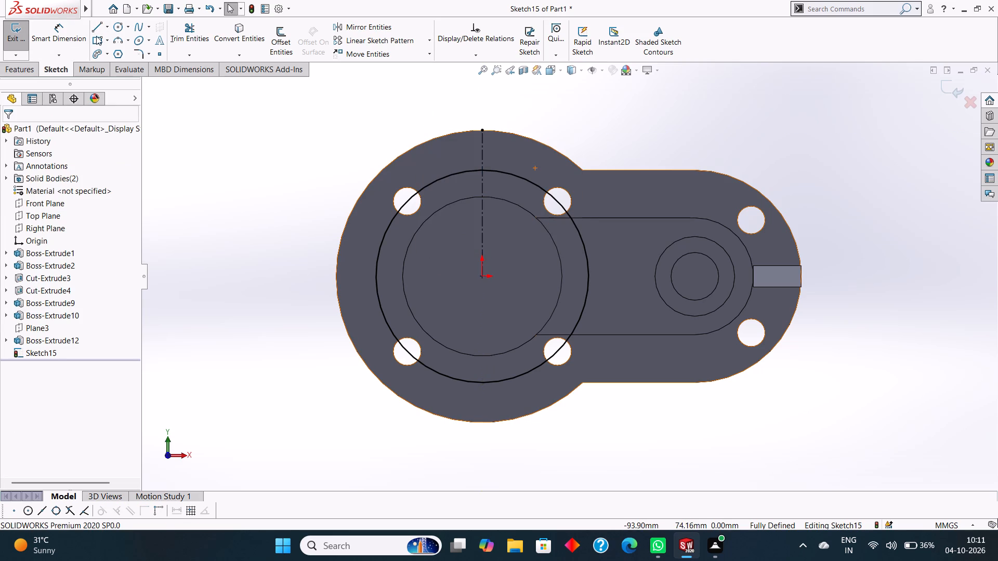
click(107, 28)
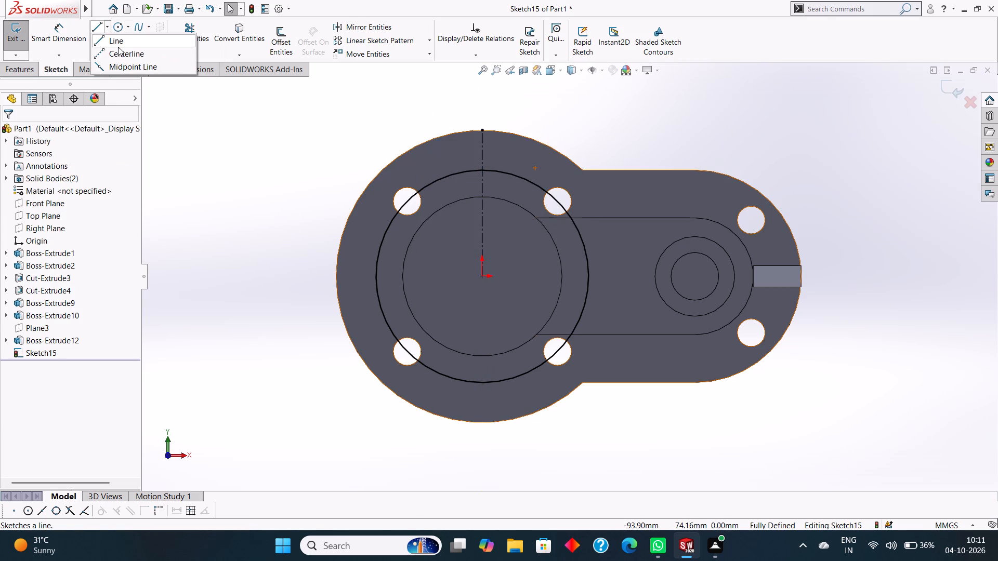
click(119, 51)
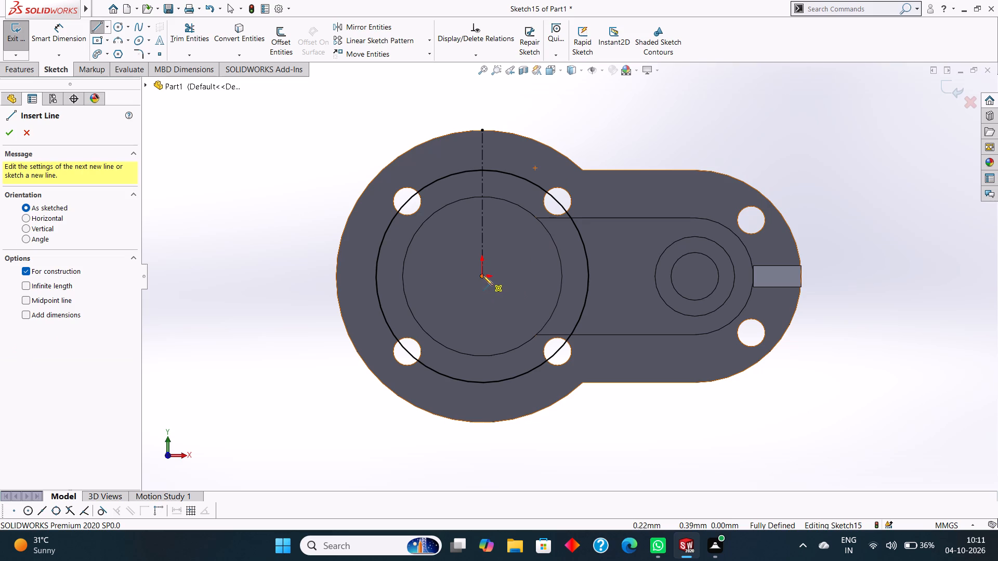
click(482, 275)
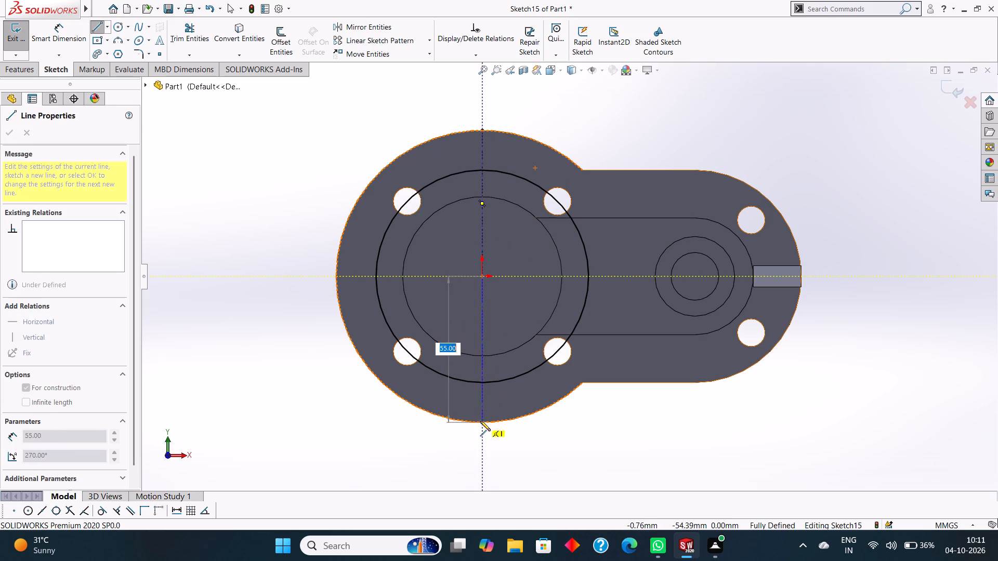
click(480, 422)
key(Escape)
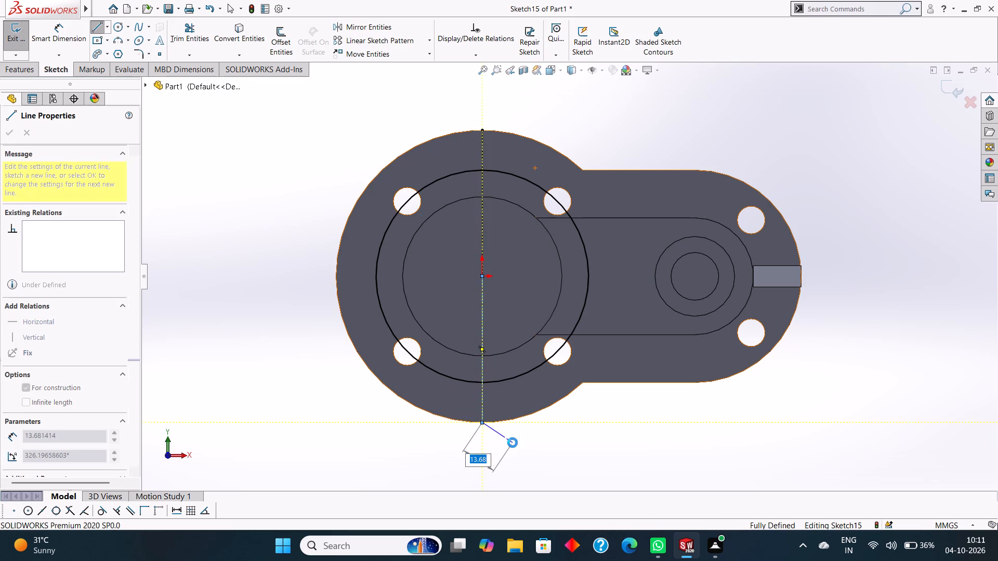
key(Escape)
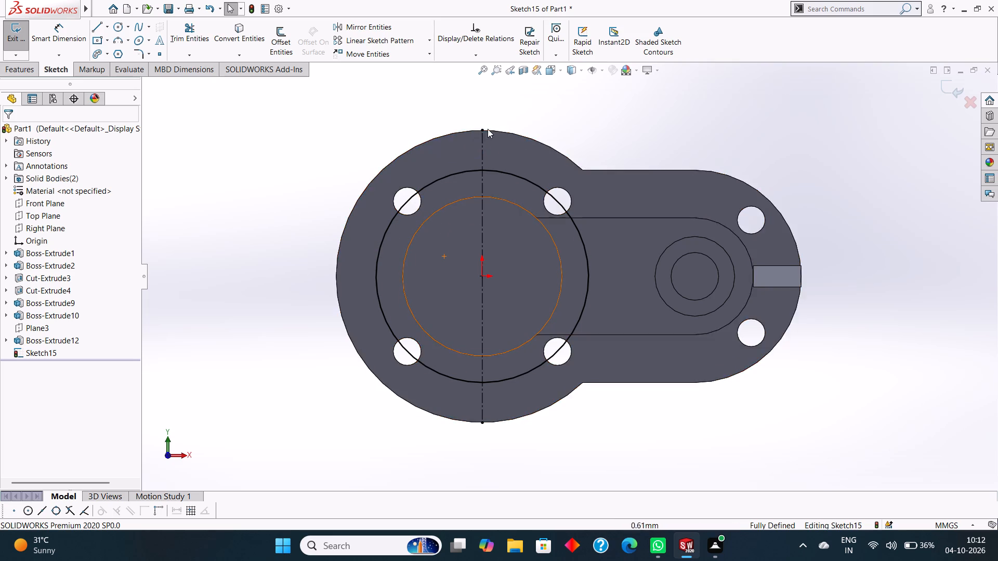
Sketch a circle centred on the origin with a 40 mm radius, tangent to the plate's straight edge.
scroll(496, 137, down, 10)
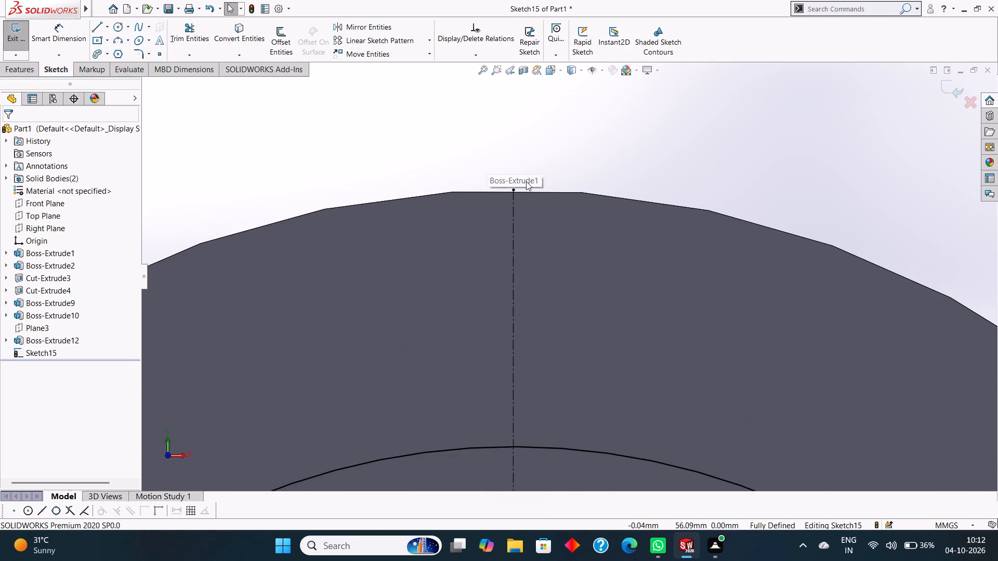
scroll(546, 201, up, 13)
scroll(620, 385, up, 4)
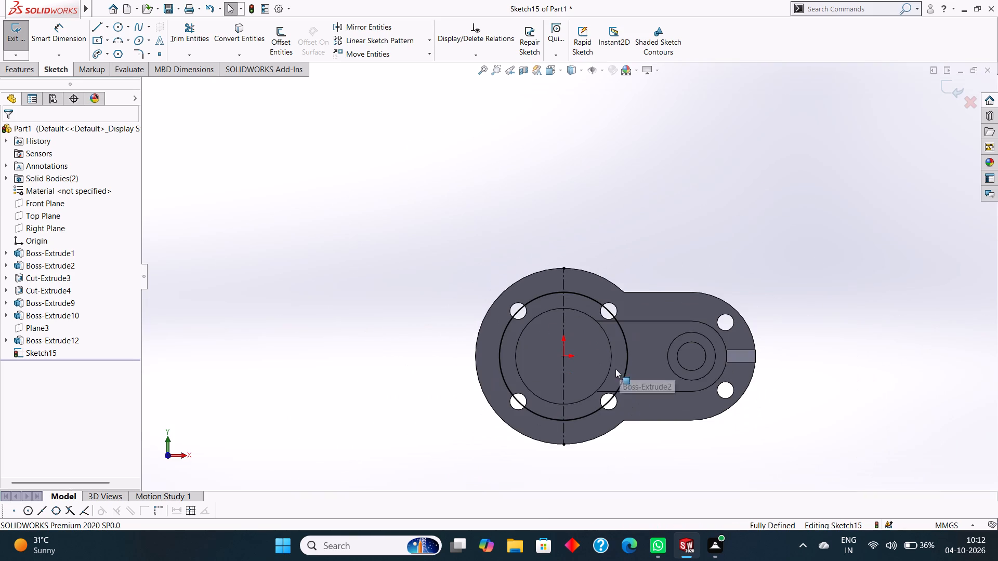
click(113, 28)
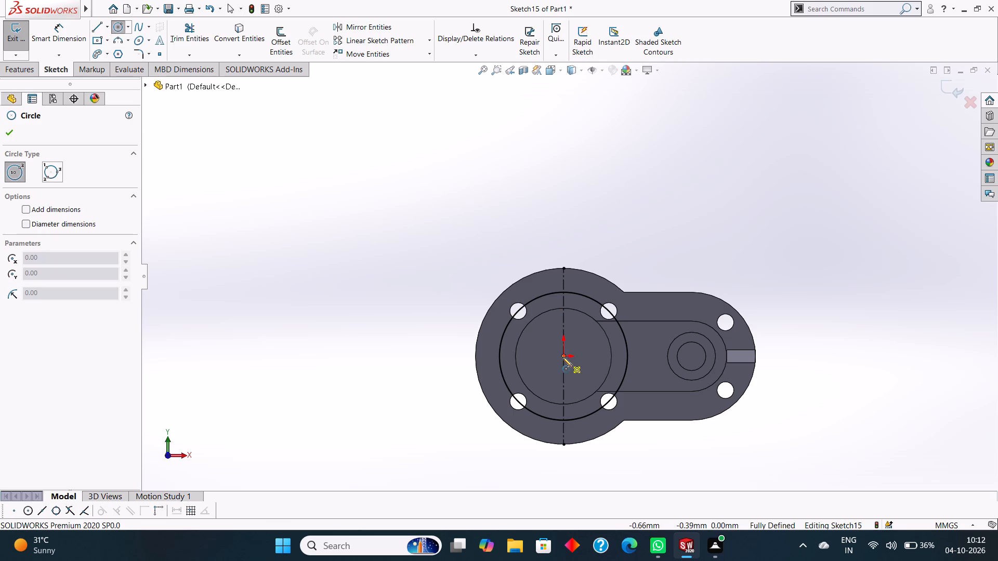
drag(562, 357, 628, 417)
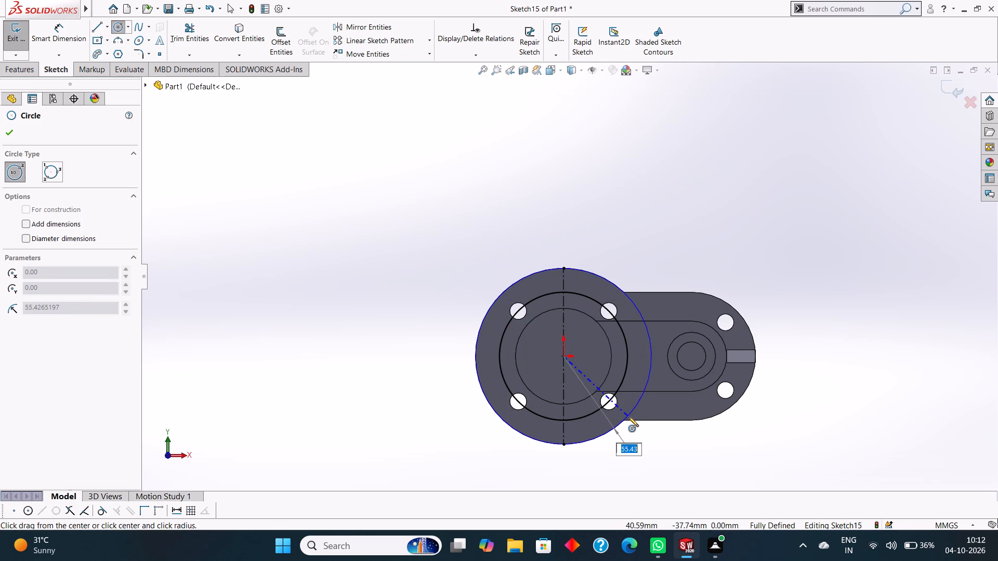
drag(628, 417, 632, 421)
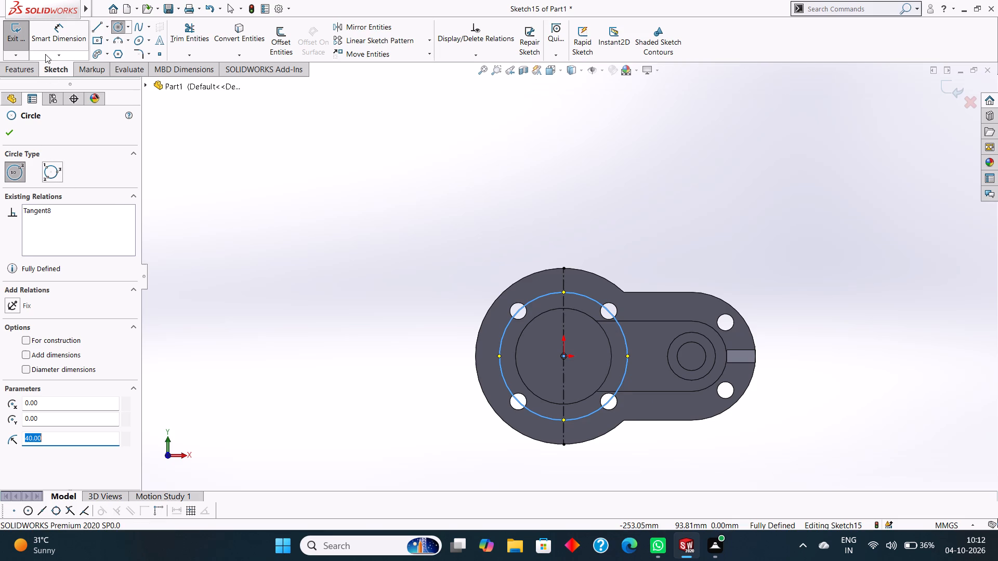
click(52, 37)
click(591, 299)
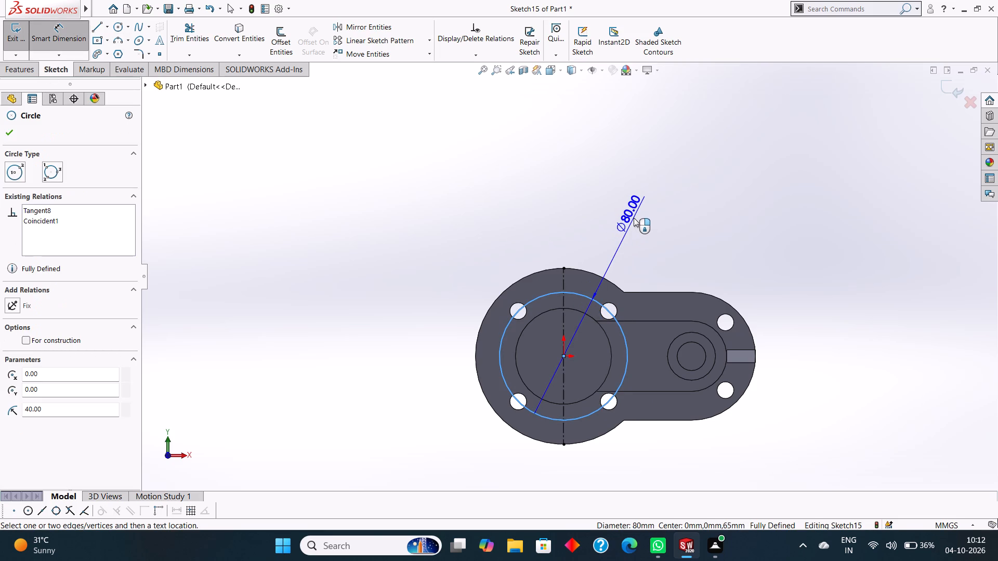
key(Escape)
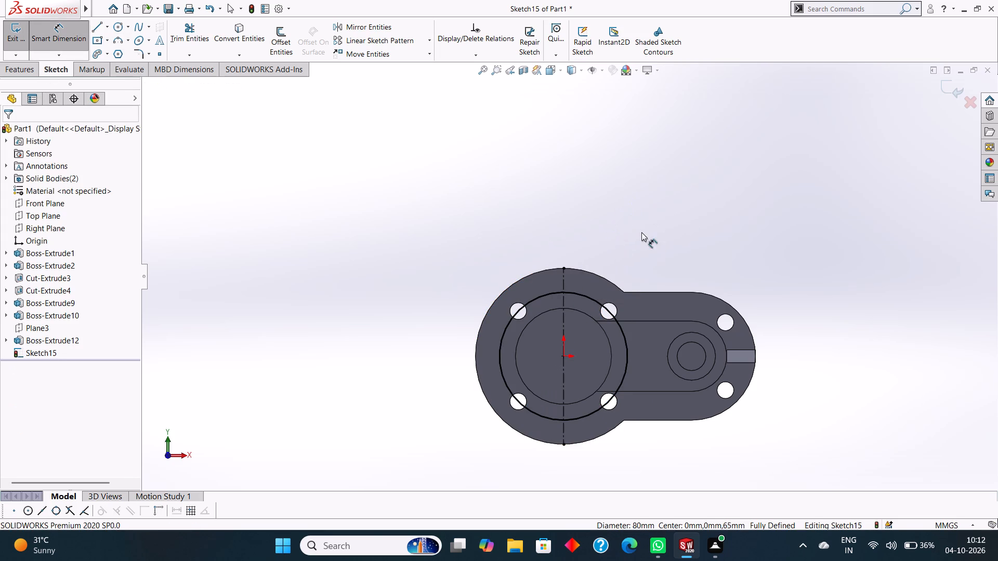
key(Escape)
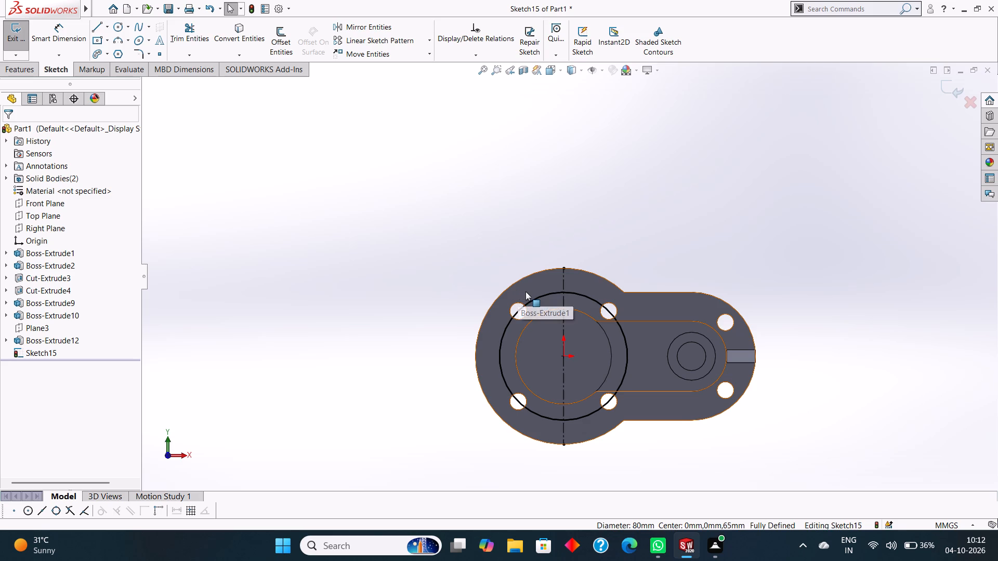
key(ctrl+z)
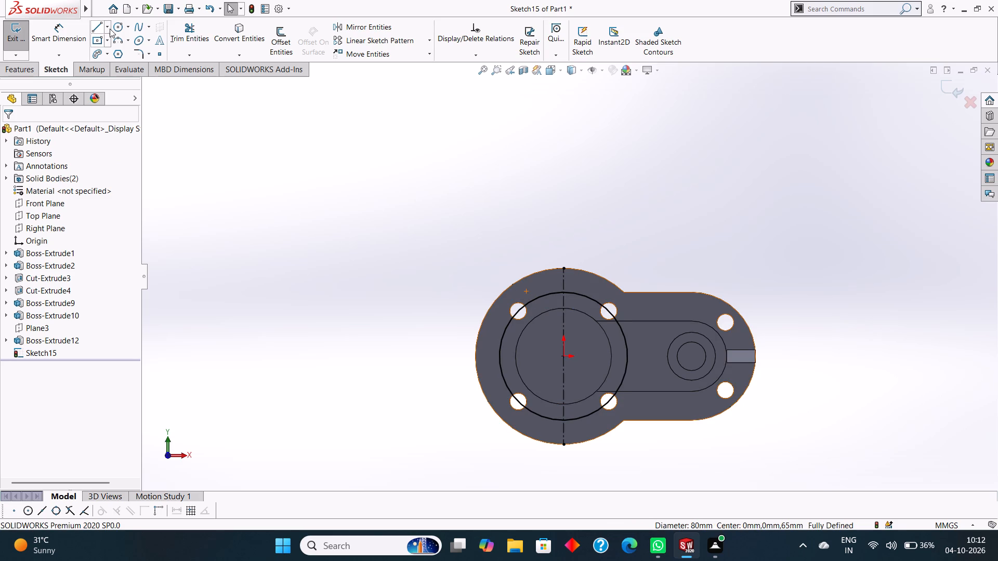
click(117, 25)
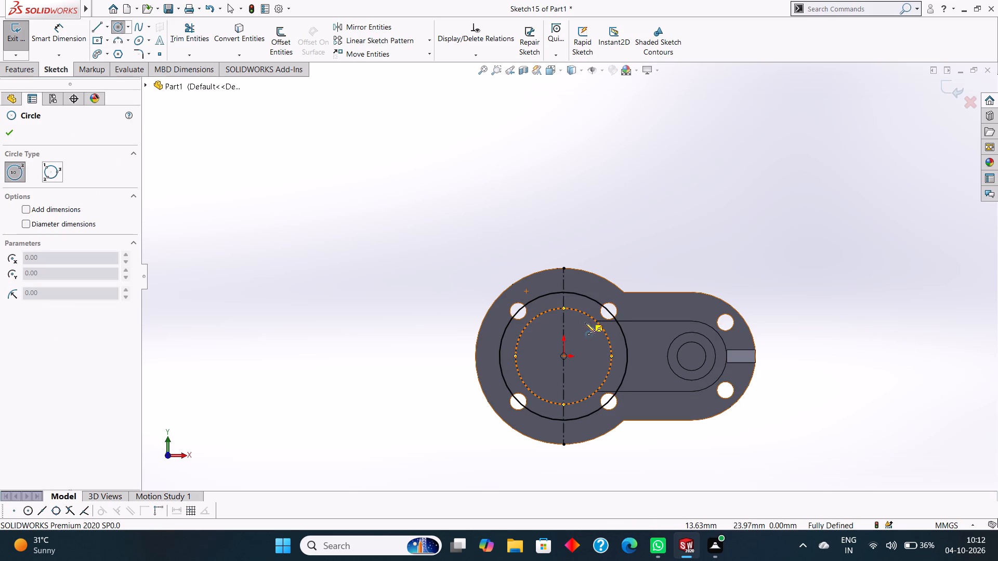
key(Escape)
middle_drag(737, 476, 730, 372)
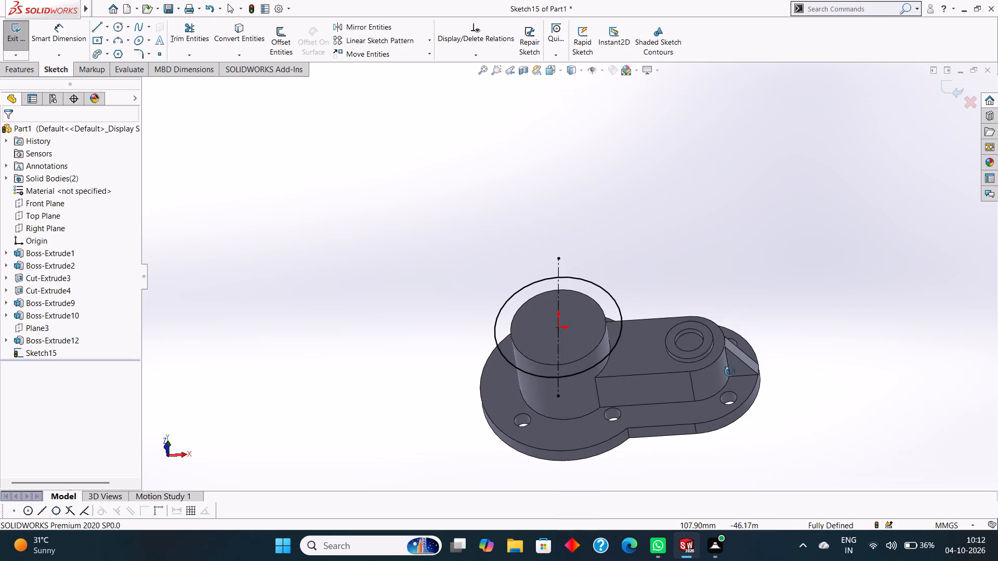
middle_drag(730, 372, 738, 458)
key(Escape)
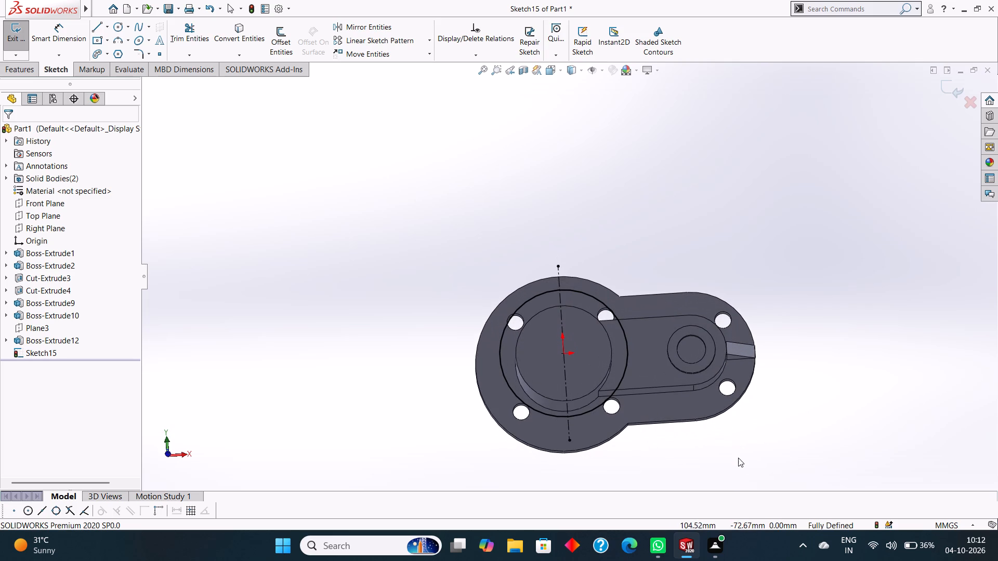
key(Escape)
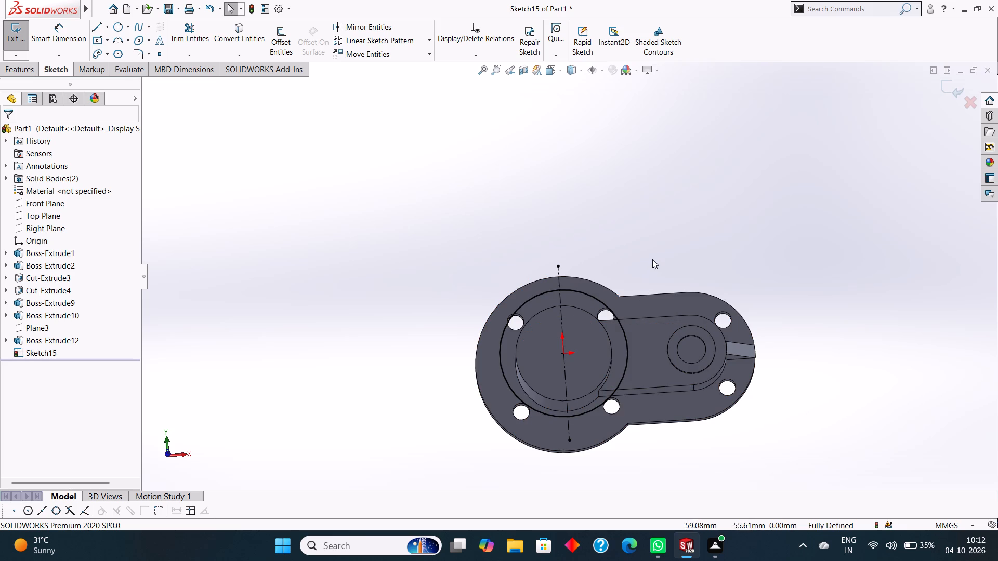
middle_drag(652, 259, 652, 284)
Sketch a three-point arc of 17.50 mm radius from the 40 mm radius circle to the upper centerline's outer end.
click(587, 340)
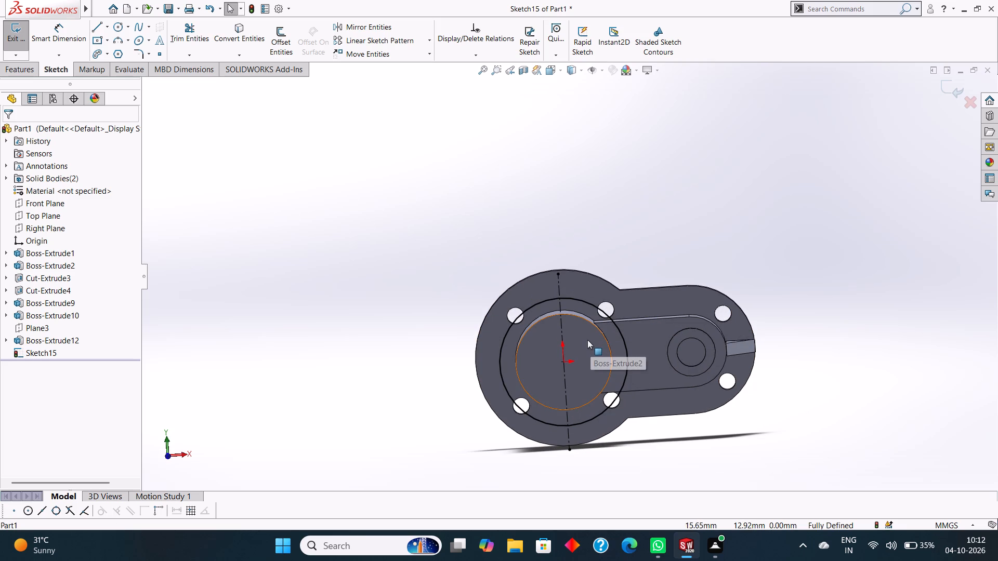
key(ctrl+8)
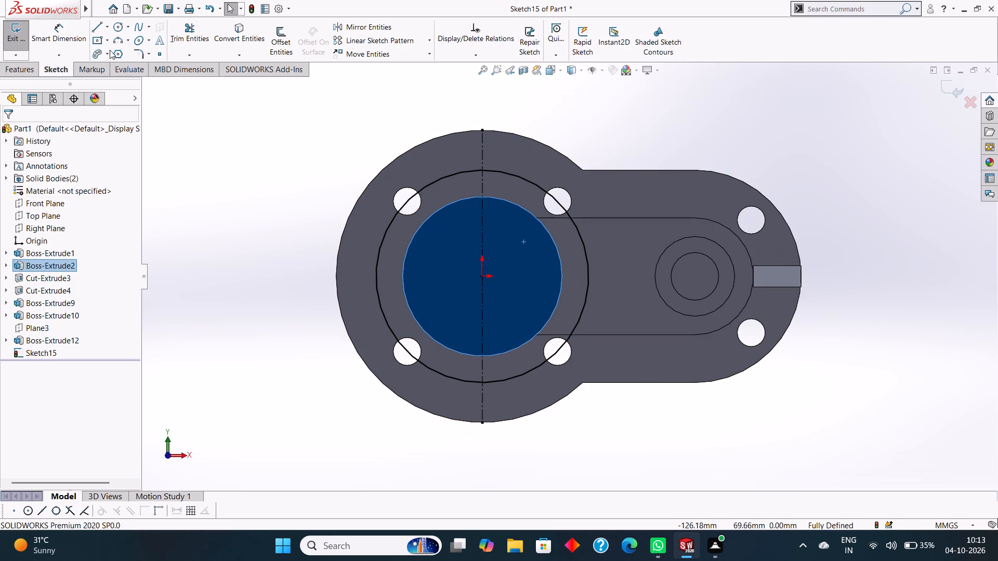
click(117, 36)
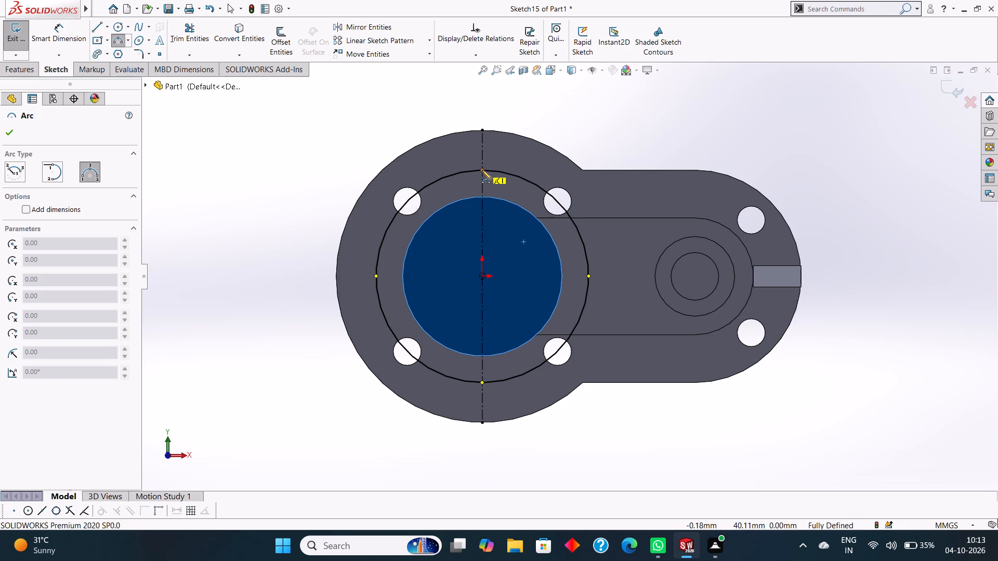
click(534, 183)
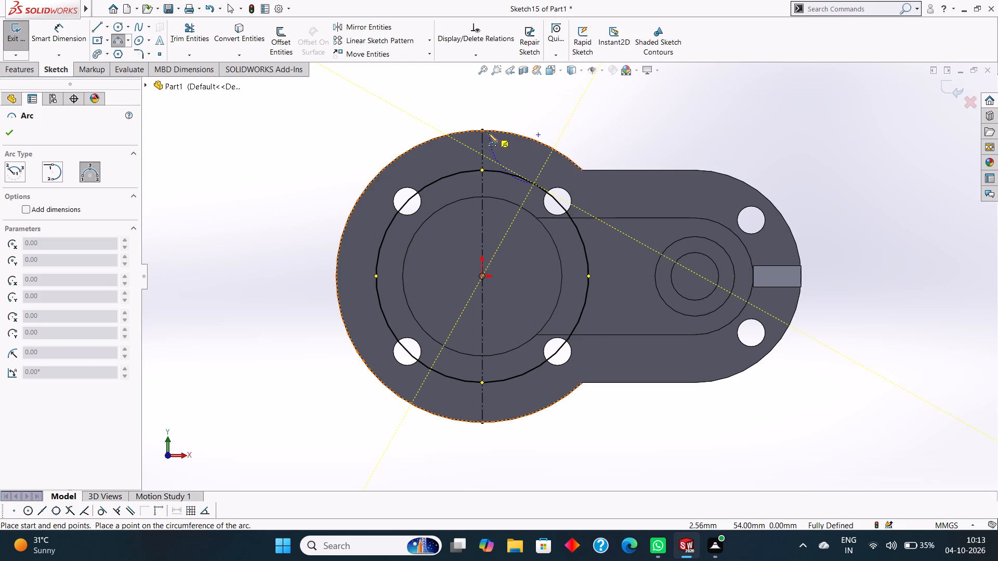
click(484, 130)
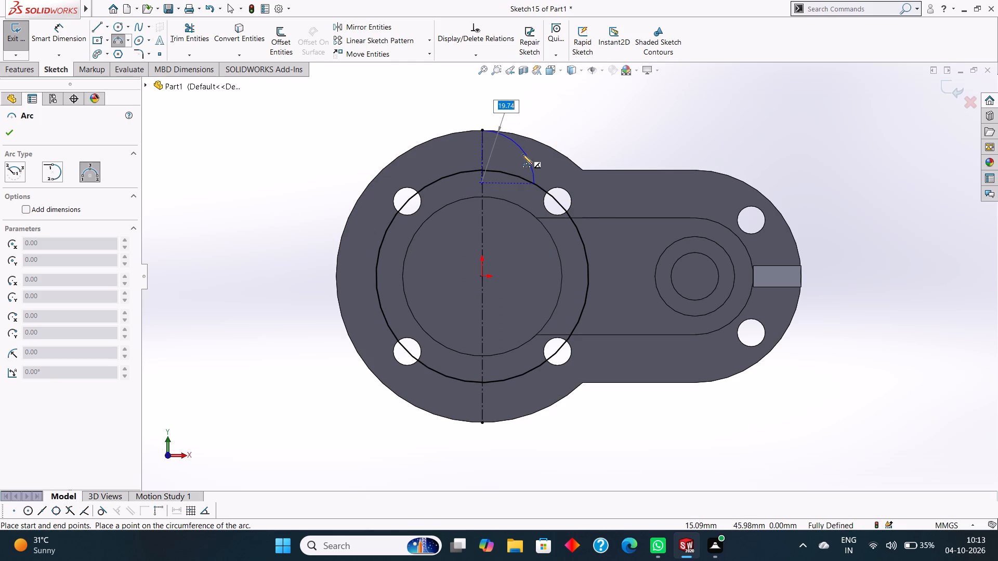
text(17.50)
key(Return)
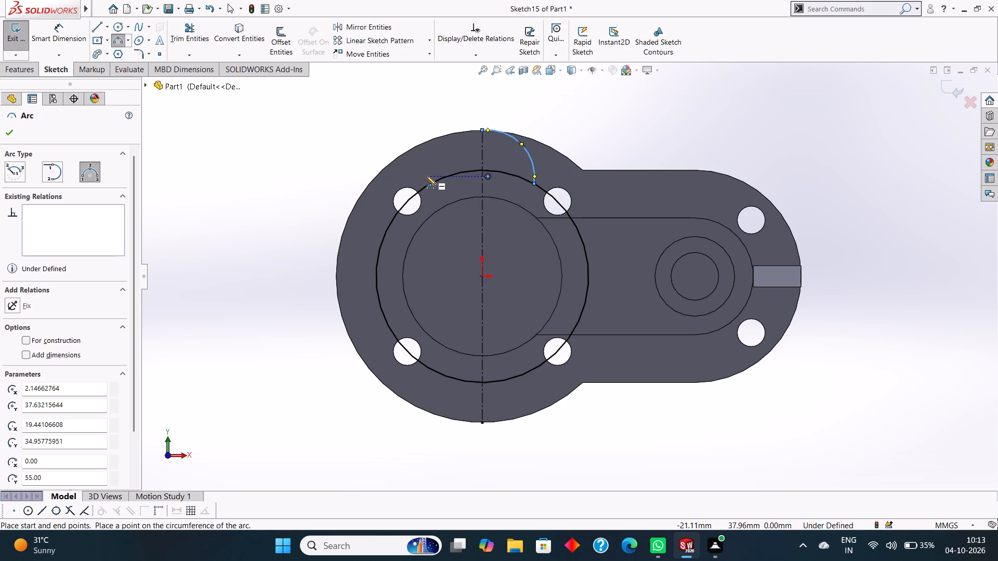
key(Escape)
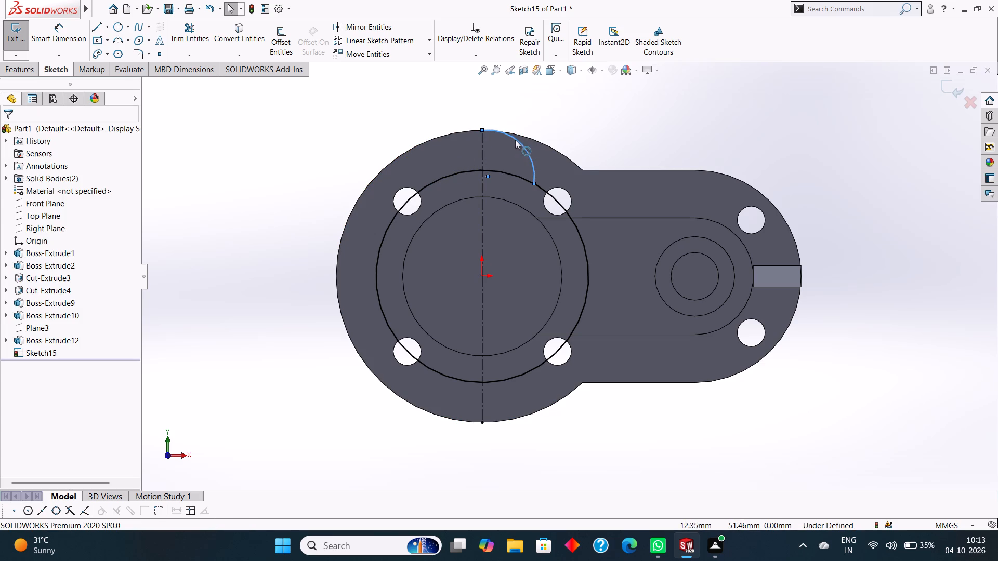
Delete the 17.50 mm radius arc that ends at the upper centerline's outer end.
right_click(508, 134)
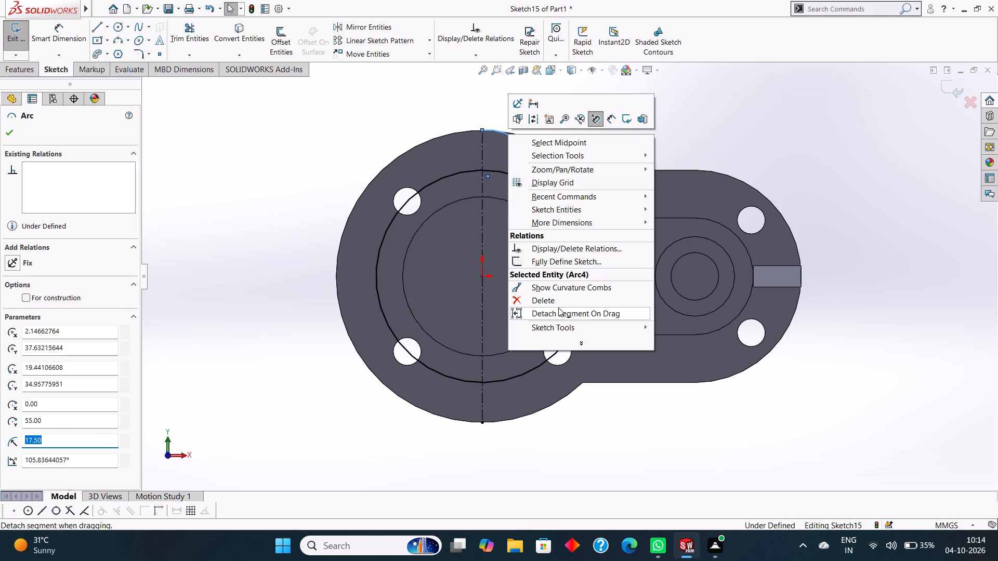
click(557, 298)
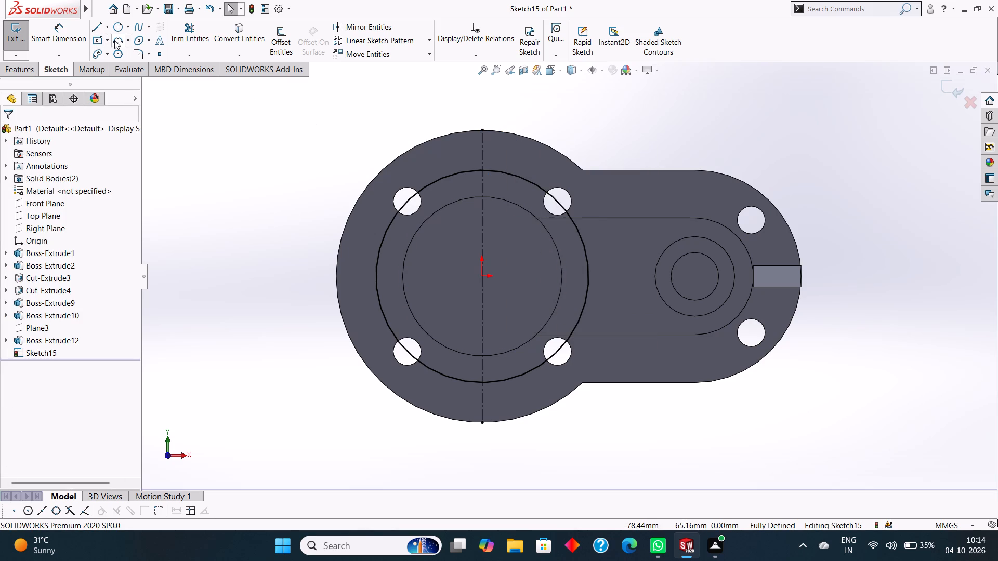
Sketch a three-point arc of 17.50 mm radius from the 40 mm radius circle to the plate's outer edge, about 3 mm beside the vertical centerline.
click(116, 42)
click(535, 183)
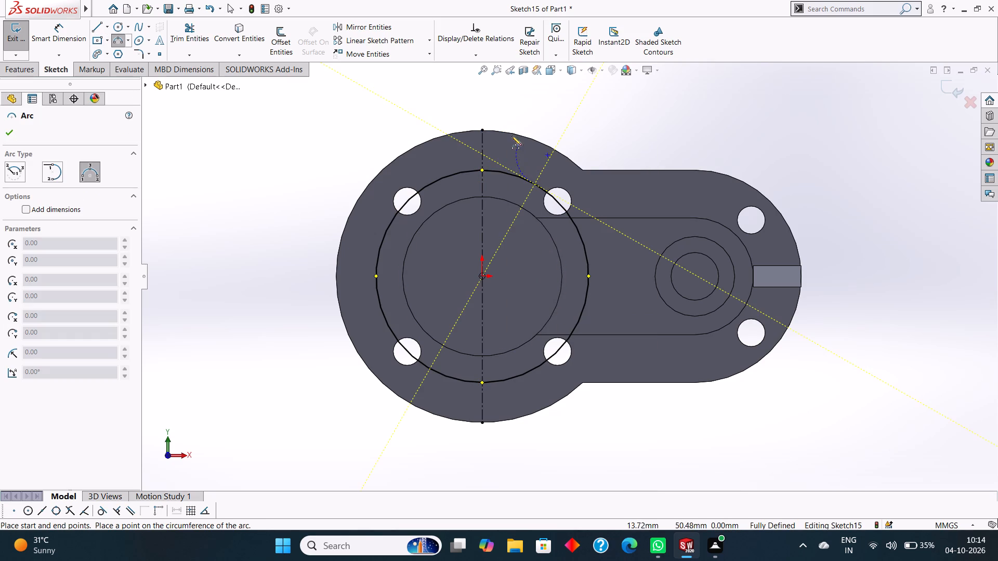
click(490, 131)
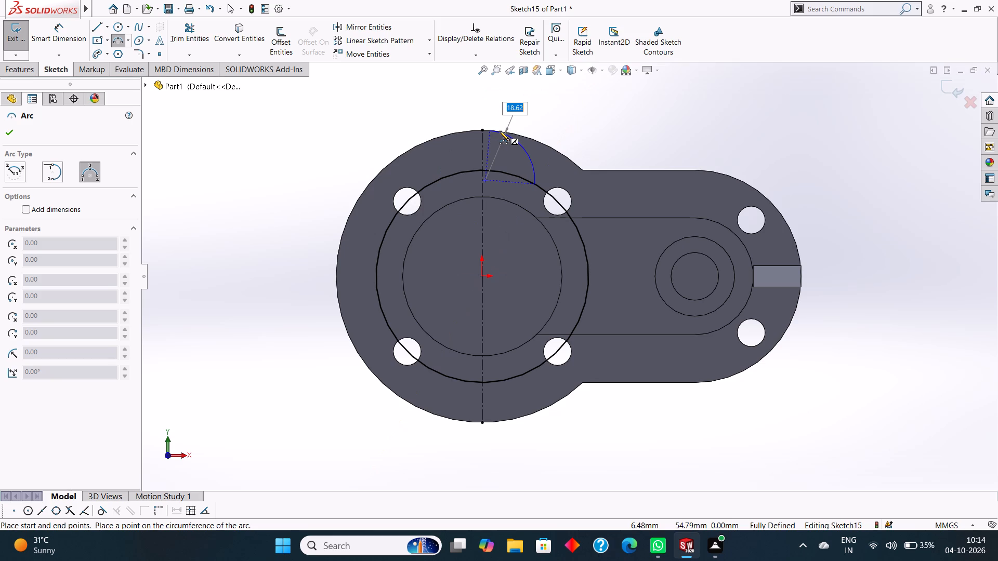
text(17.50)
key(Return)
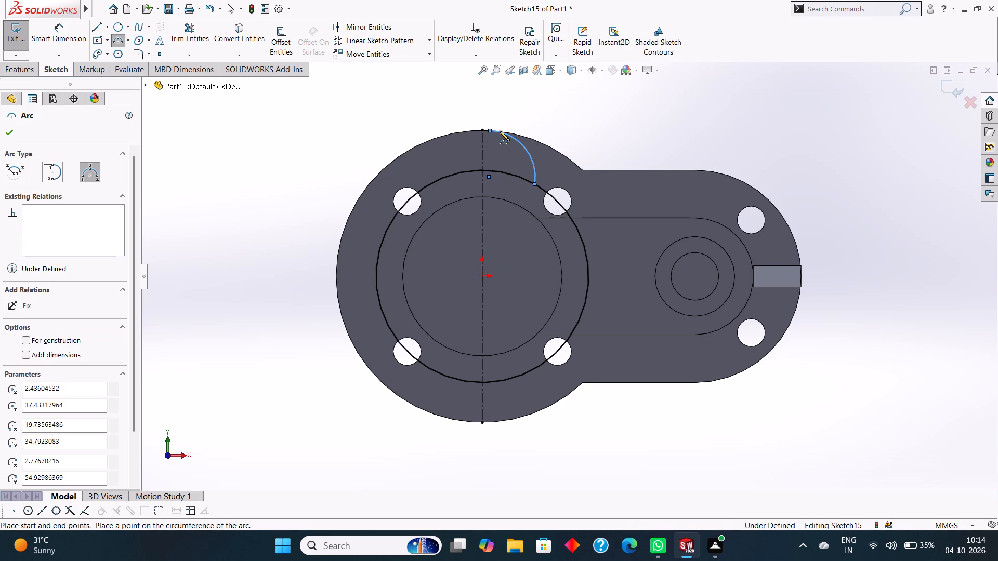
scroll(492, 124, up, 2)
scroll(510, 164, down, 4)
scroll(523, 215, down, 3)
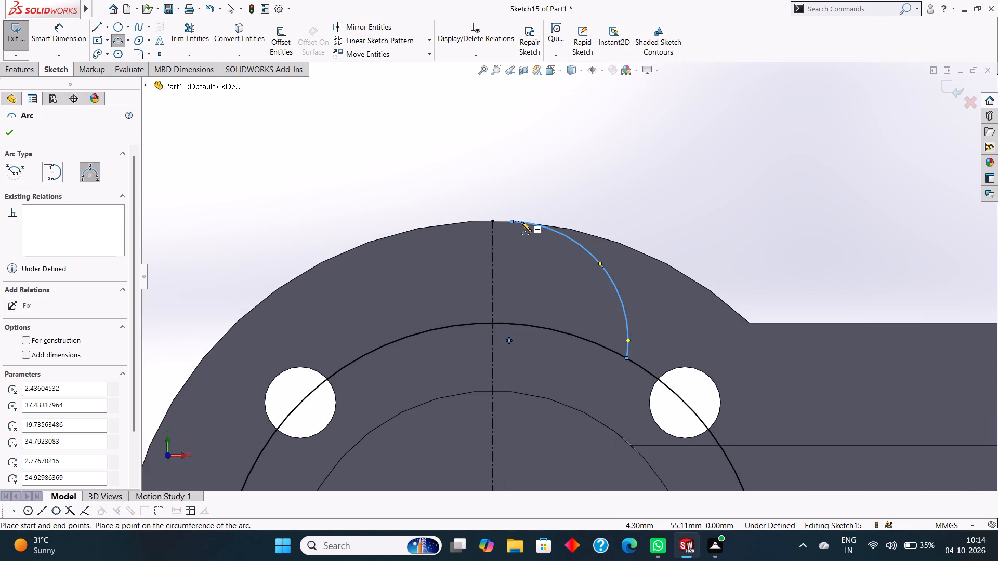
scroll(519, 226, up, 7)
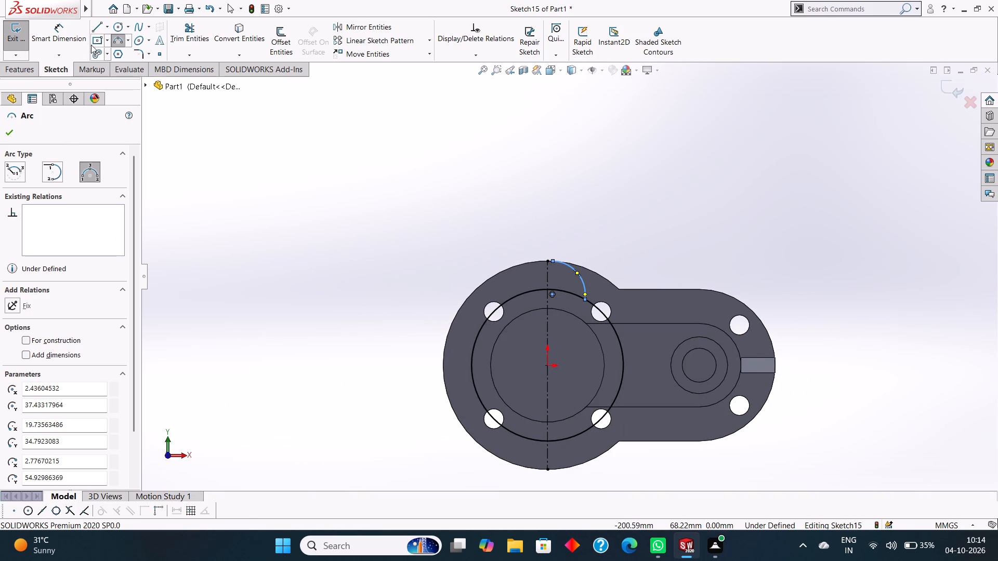
Sketch a circle centred on the origin and dimension its diameter to 110 mm.
click(114, 28)
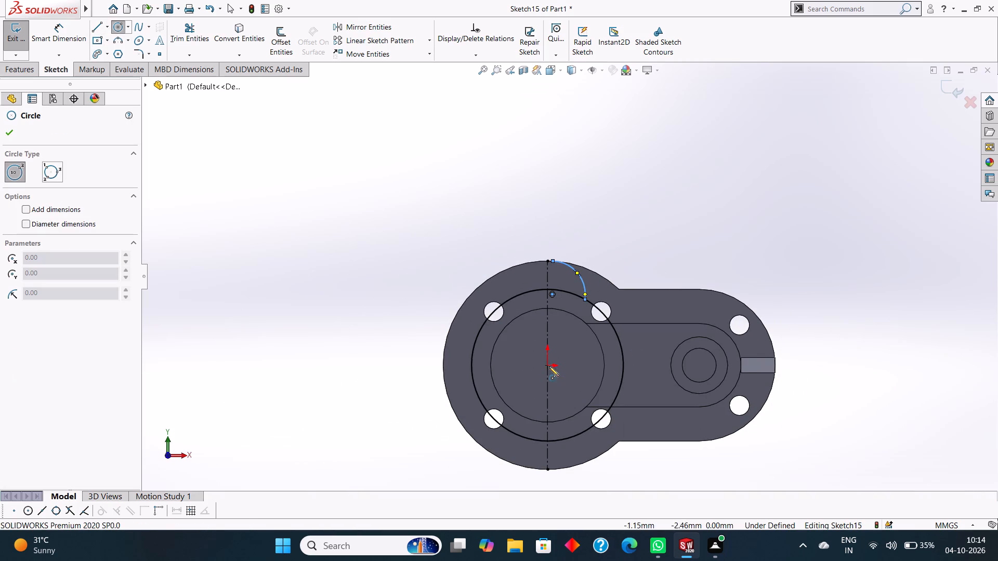
drag(546, 365, 634, 429)
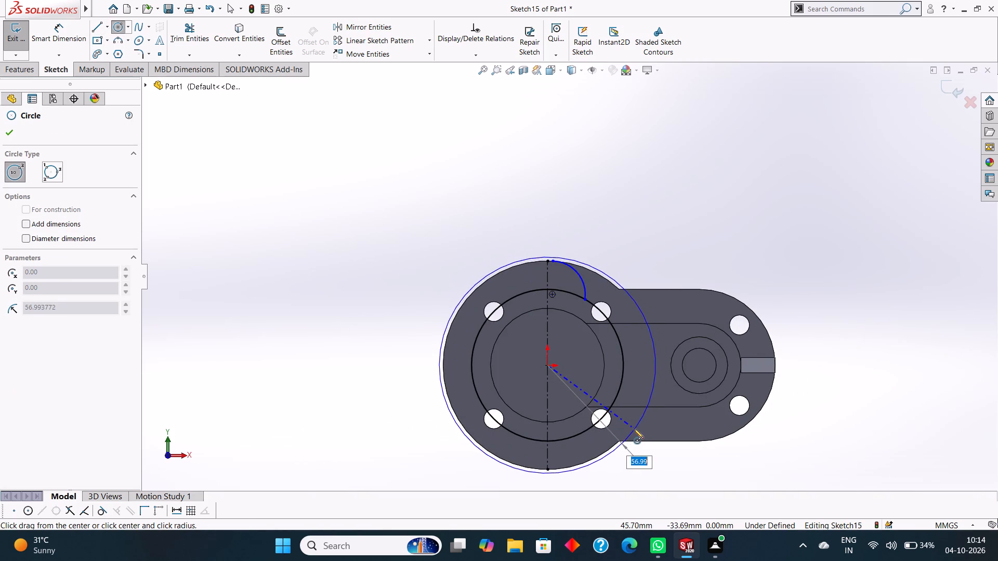
drag(634, 429, 637, 432)
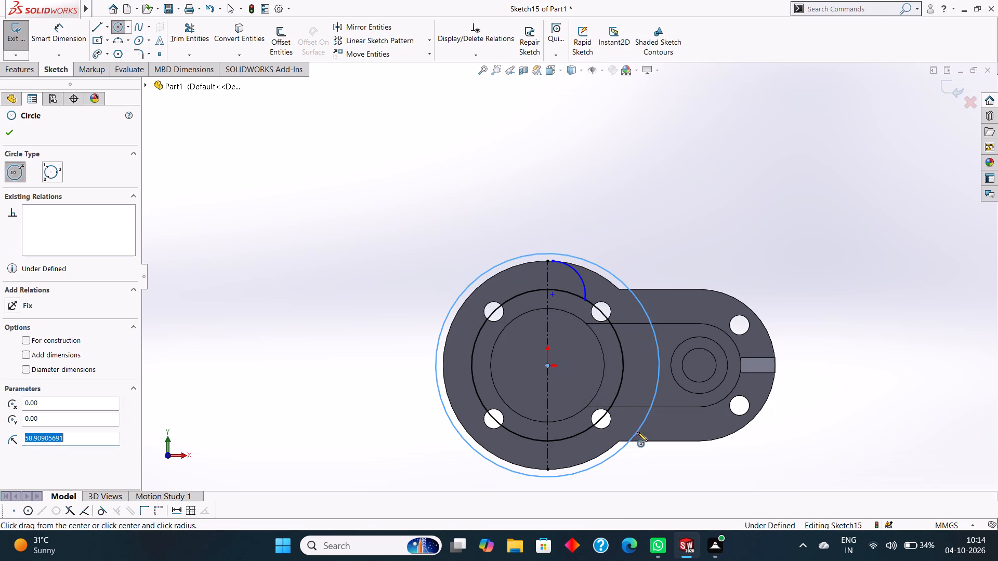
click(56, 22)
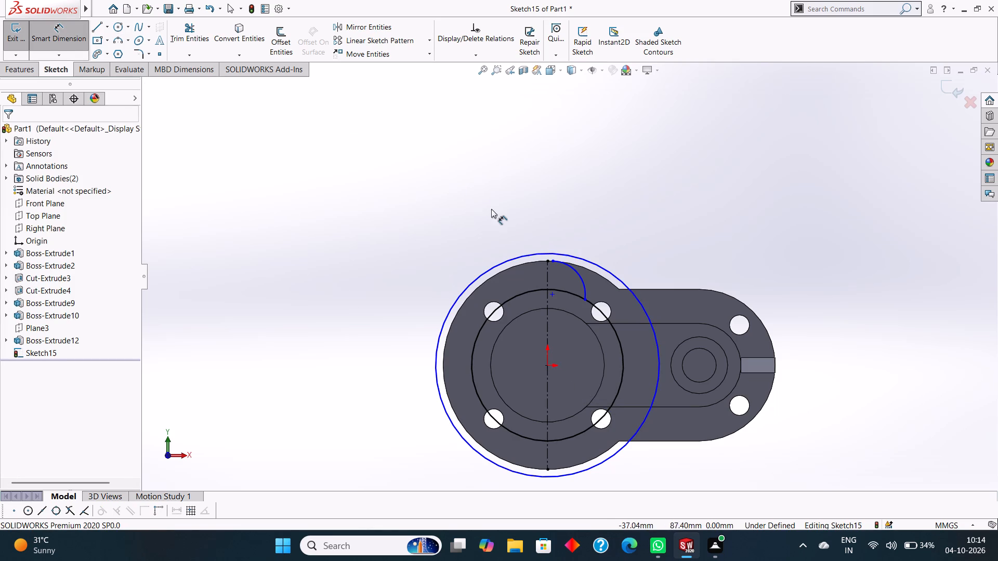
click(520, 256)
click(462, 208)
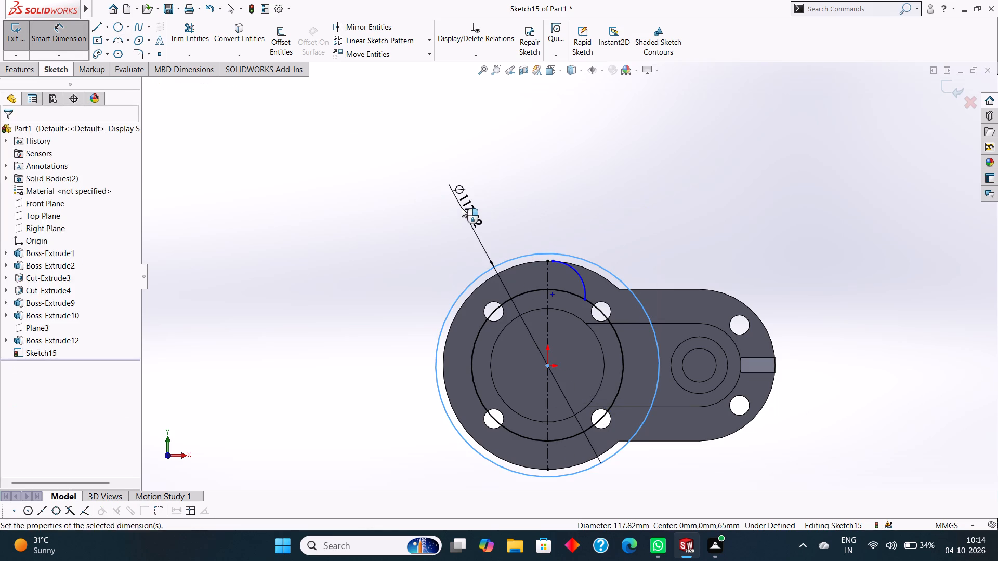
text(110)
key(Return)
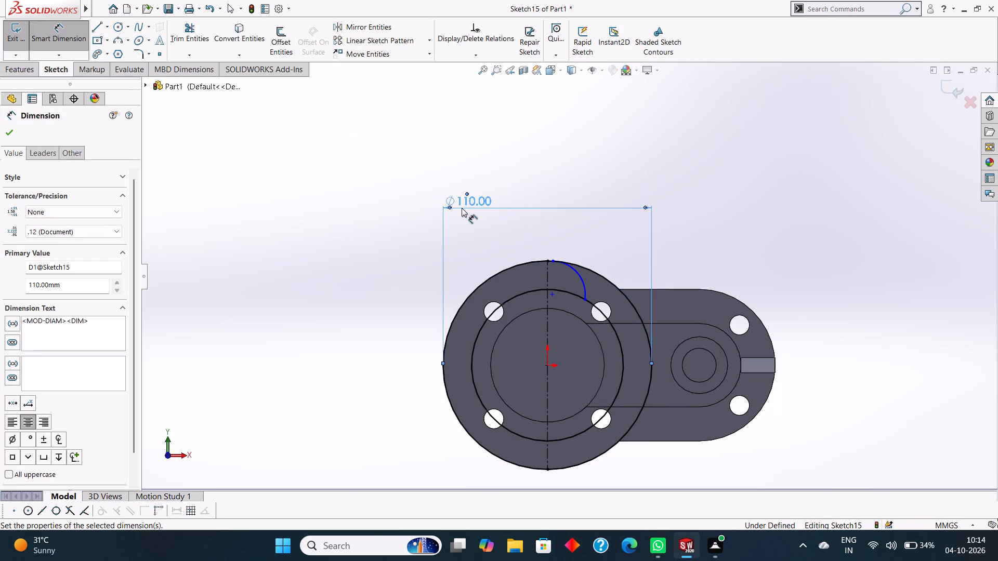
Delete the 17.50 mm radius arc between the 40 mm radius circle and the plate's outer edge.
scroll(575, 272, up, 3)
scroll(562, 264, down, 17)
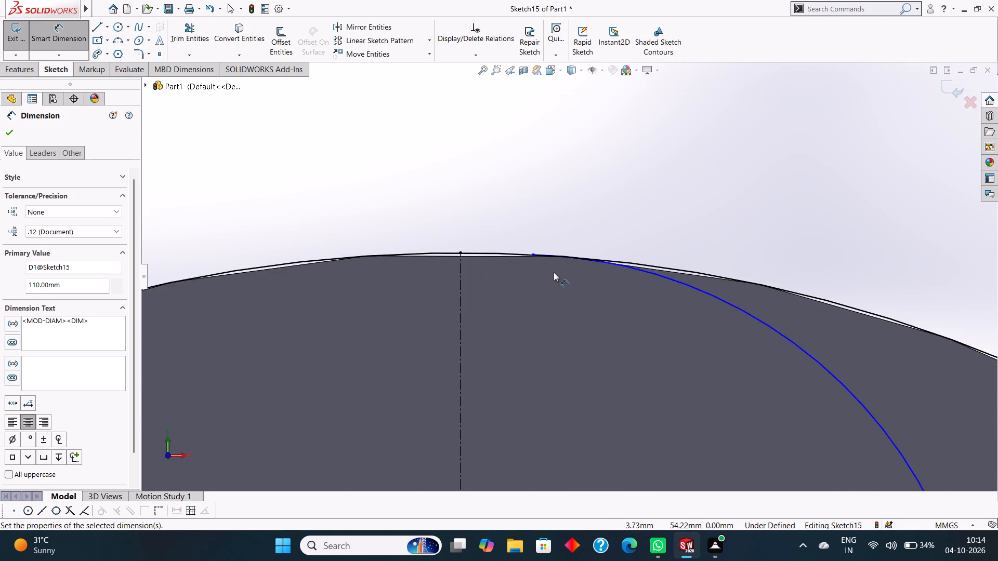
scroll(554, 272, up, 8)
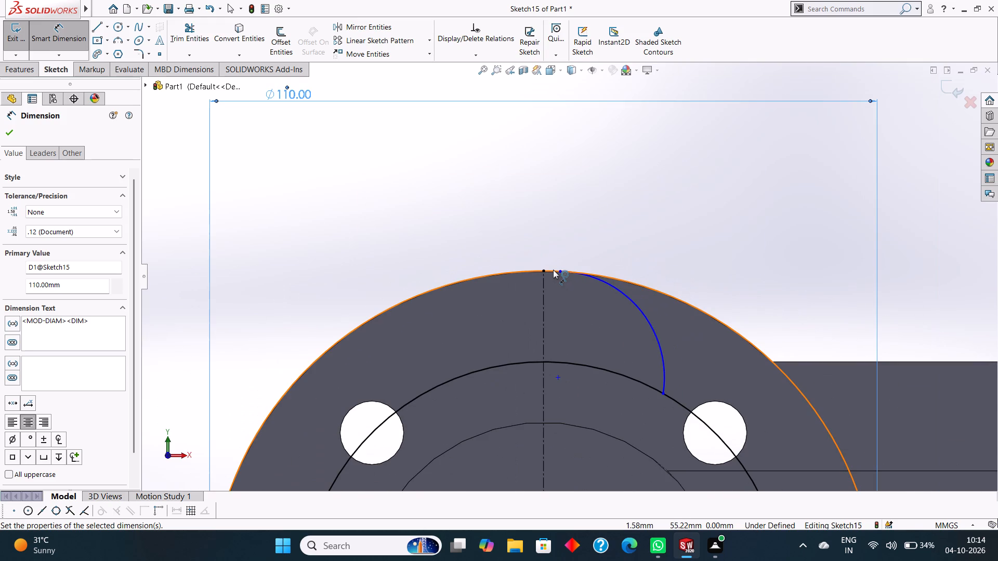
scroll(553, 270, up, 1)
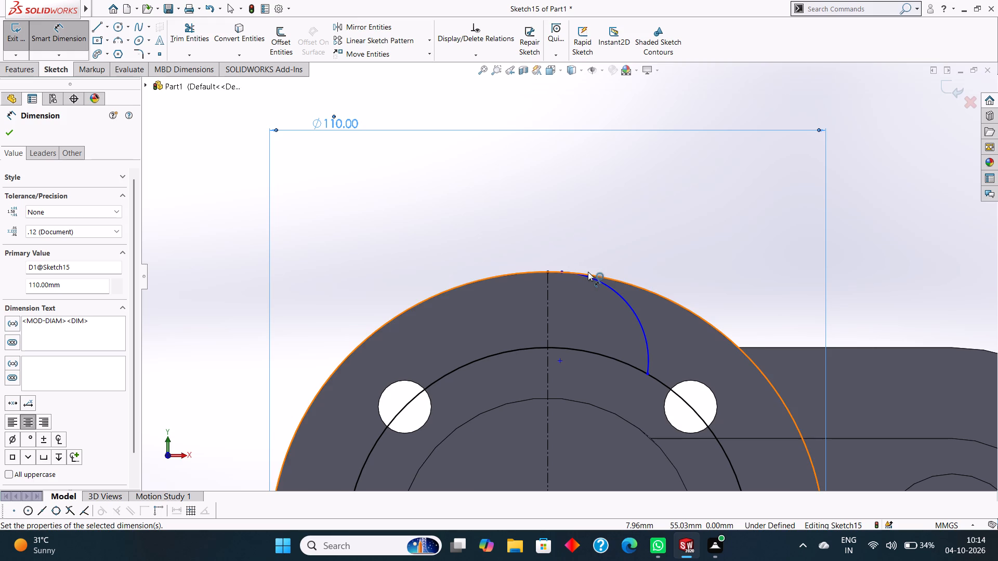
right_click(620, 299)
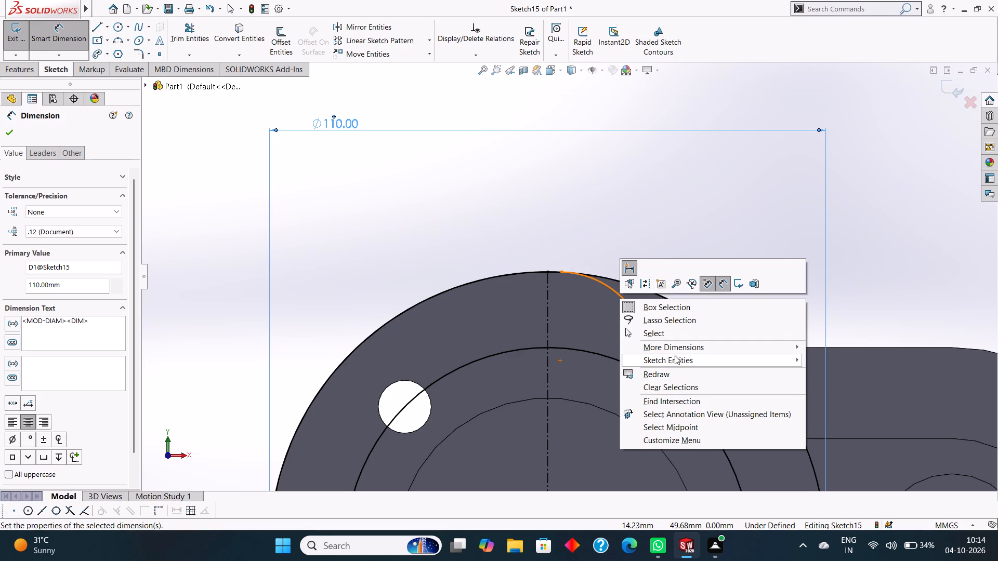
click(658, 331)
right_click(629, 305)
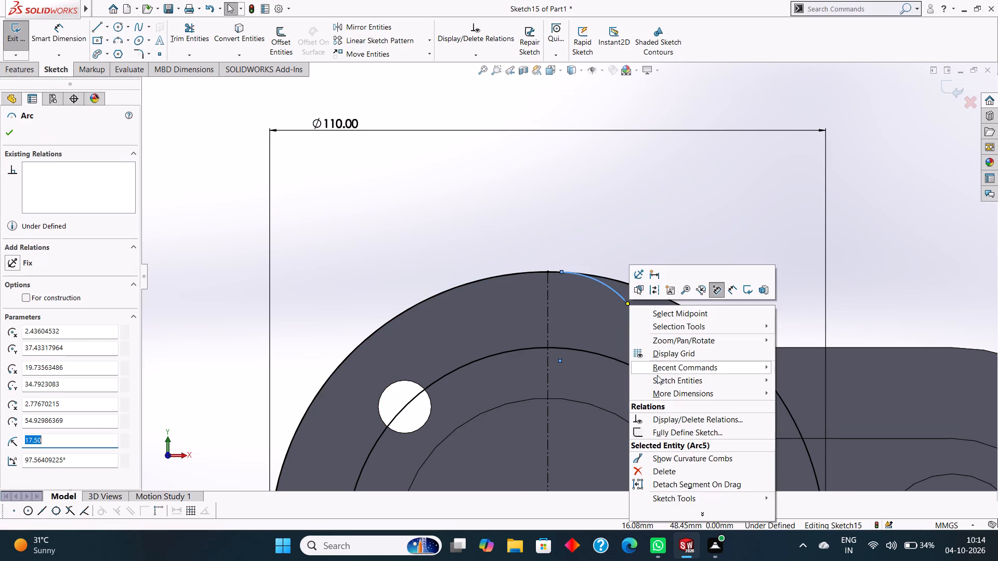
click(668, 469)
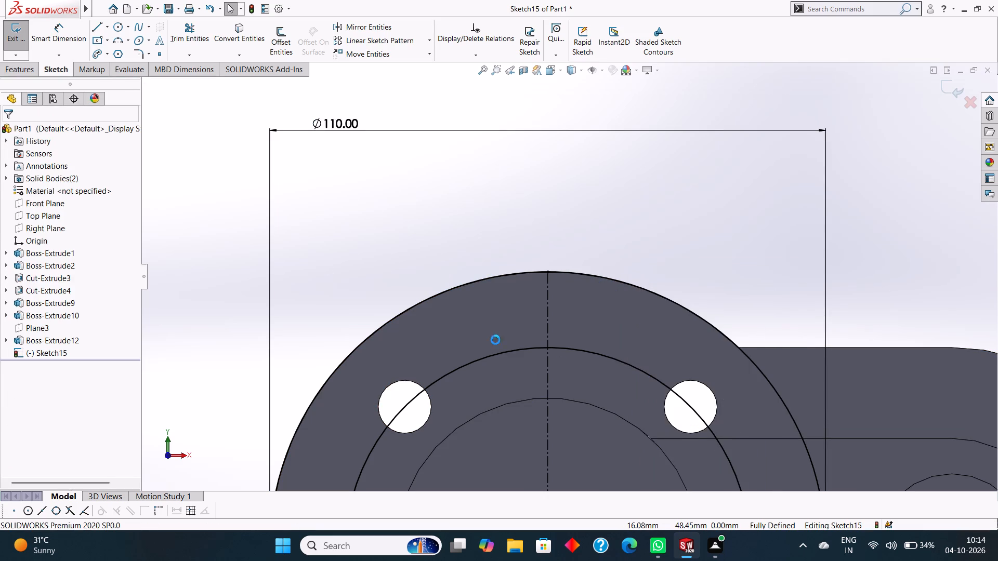
Draw a vertical centerline 17.50 mm long downward from the uppermost point of the 110 mm circle.
click(108, 29)
click(115, 49)
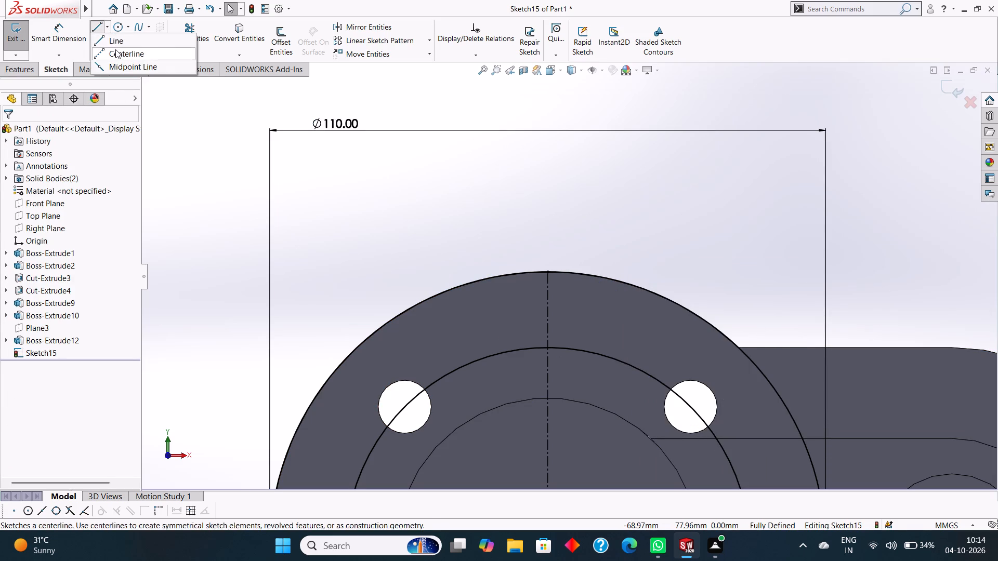
click(548, 270)
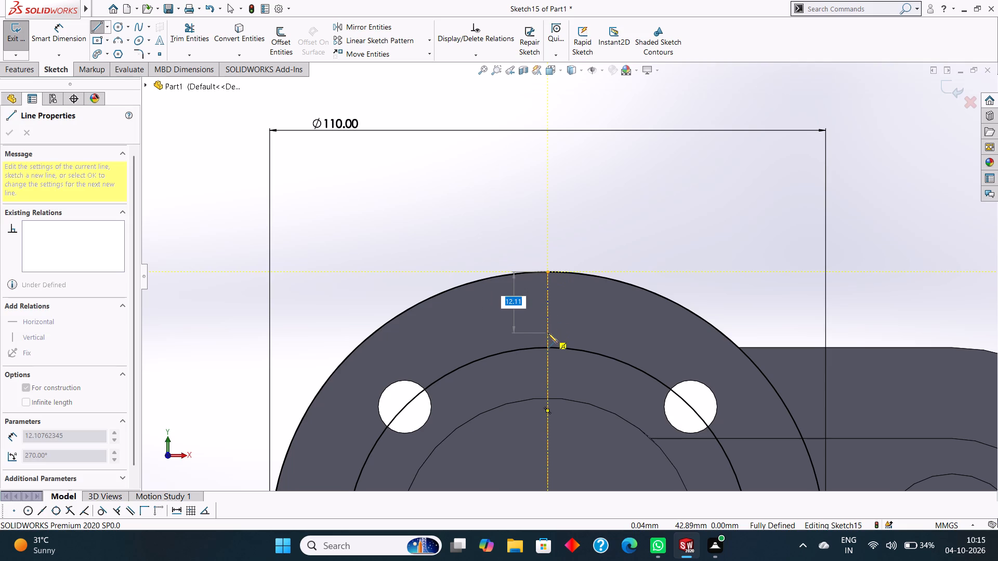
text(17)
text(.50)
key(Return)
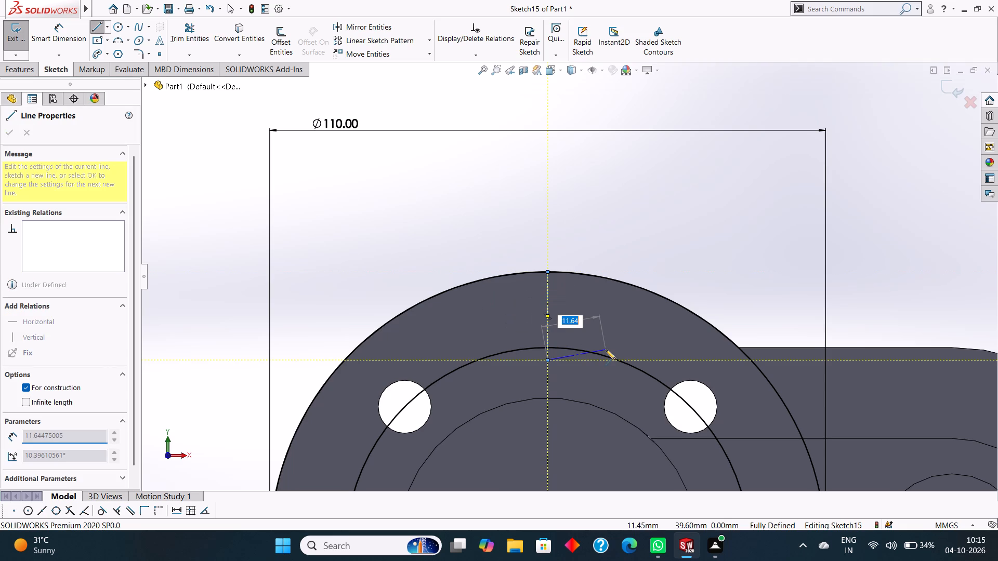
Sketch a circle of 17.50 mm radius centred on the lower end of the 17.50 mm vertical centerline.
key(Escape)
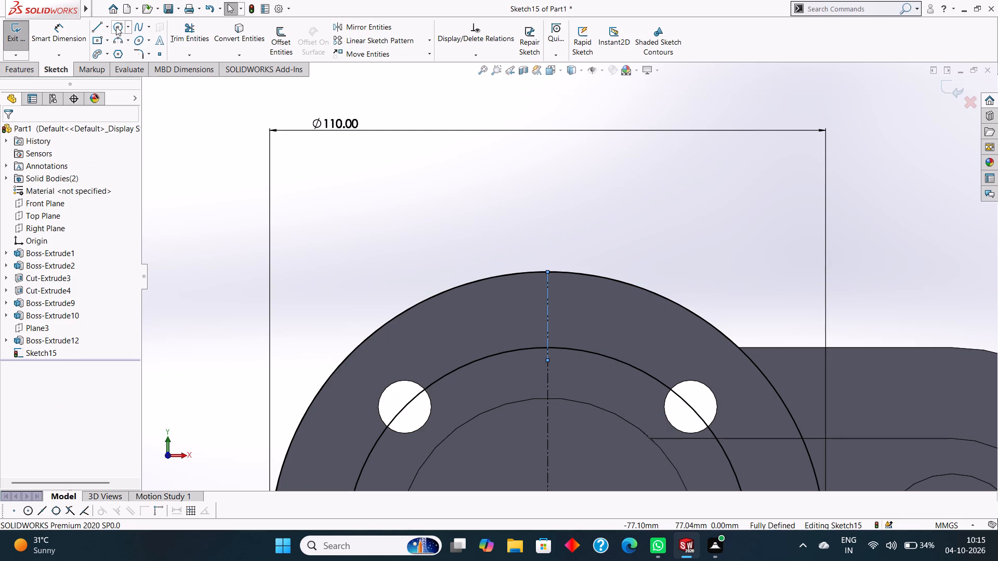
click(116, 26)
scroll(558, 292, up, 2)
scroll(557, 289, down, 1)
scroll(557, 289, up, 2)
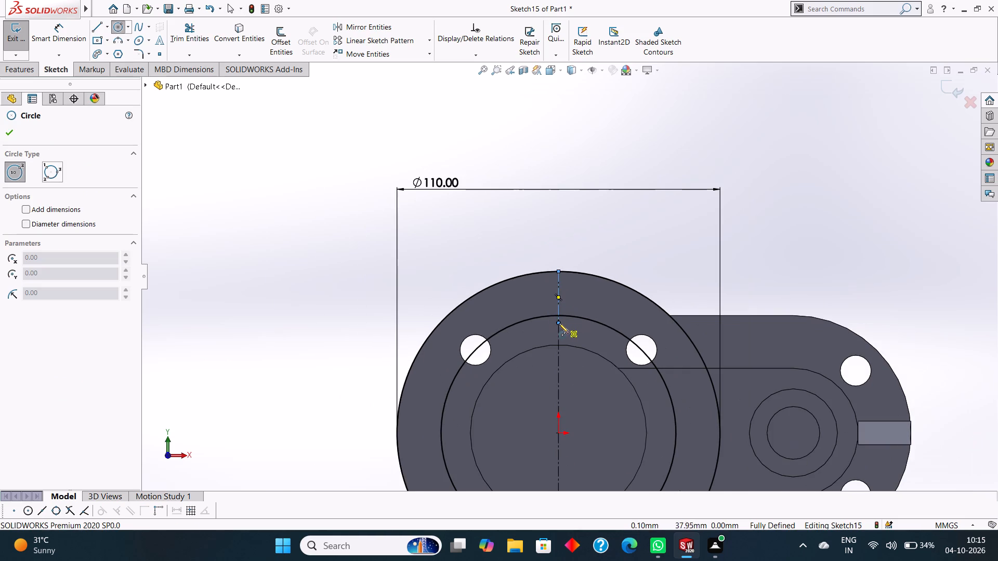
drag(559, 323, 591, 351)
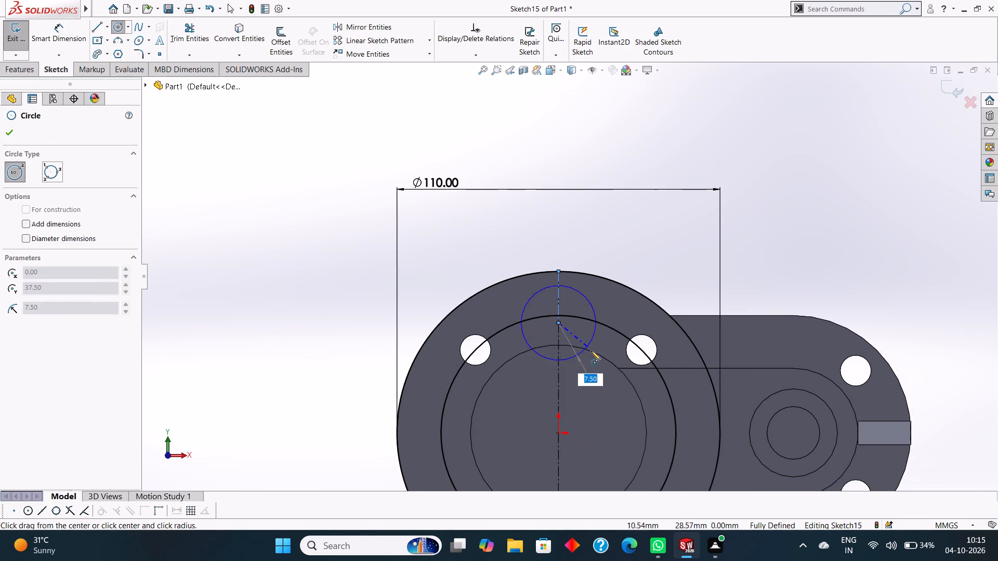
drag(591, 351, 598, 357)
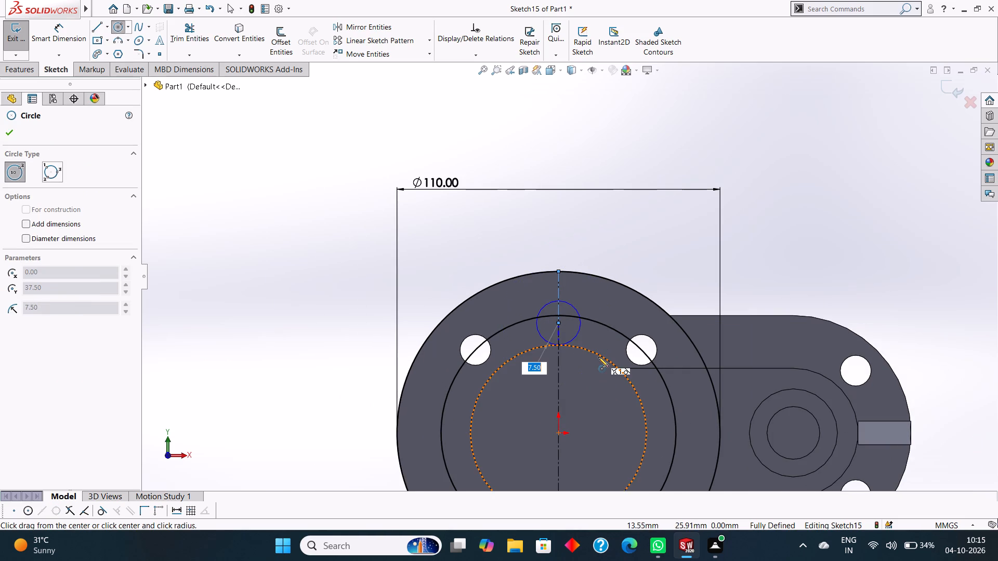
drag(598, 357, 599, 360)
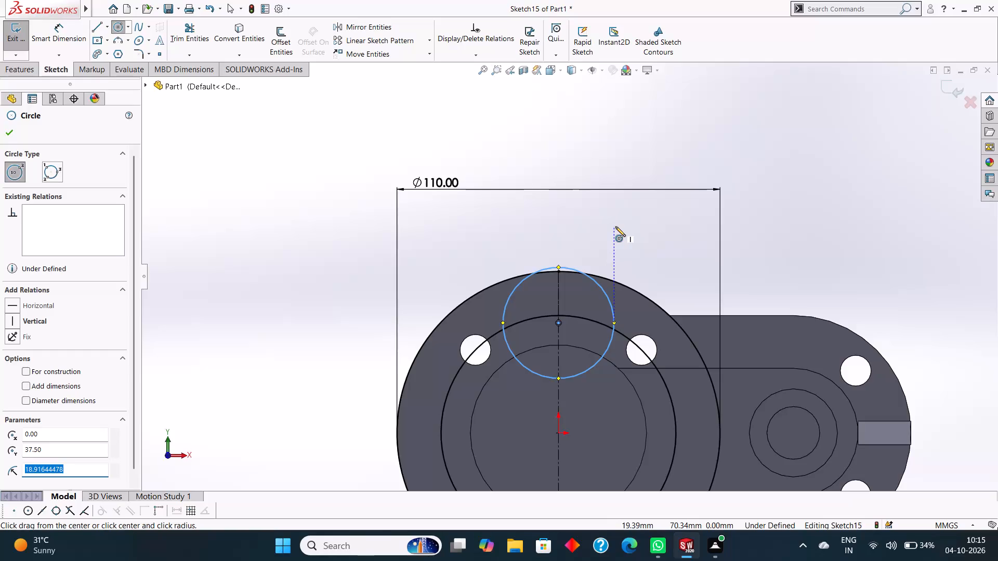
key(BackSpace)
text(17.50)
key(Return)
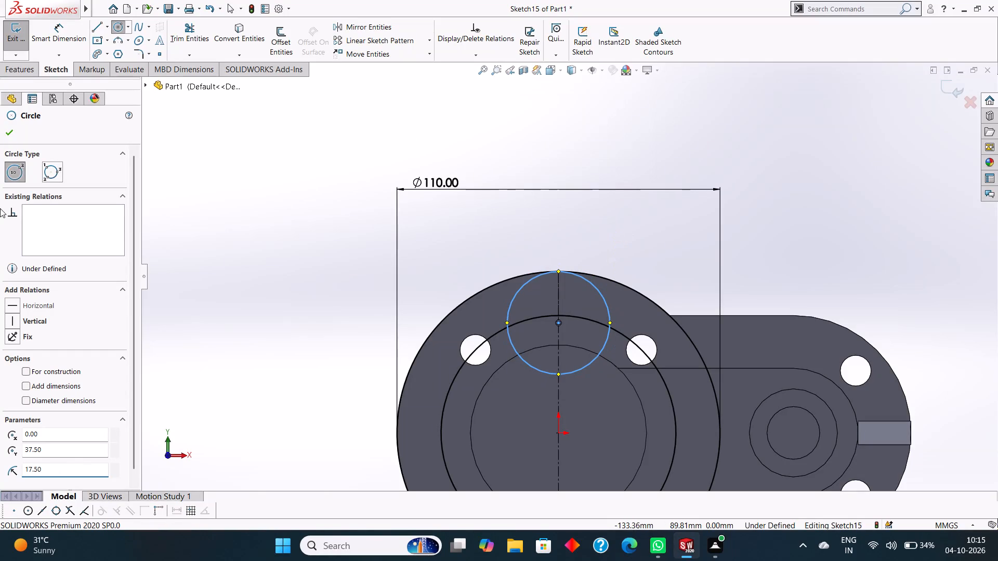
click(6, 134)
scroll(498, 248, up, 2)
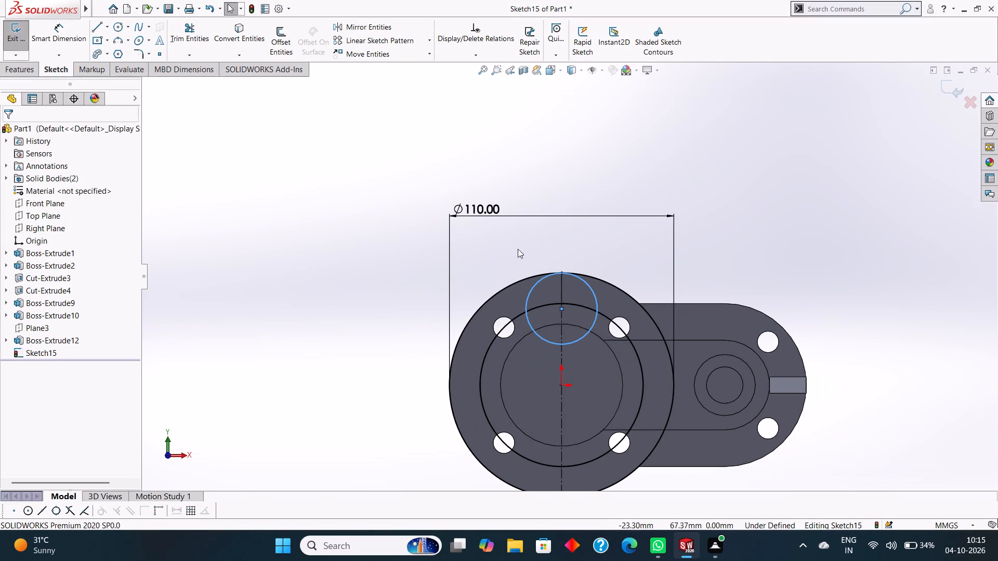
Dimension the small circle's diameter, placing the dimension horizontally above the 110 mm one.
click(46, 31)
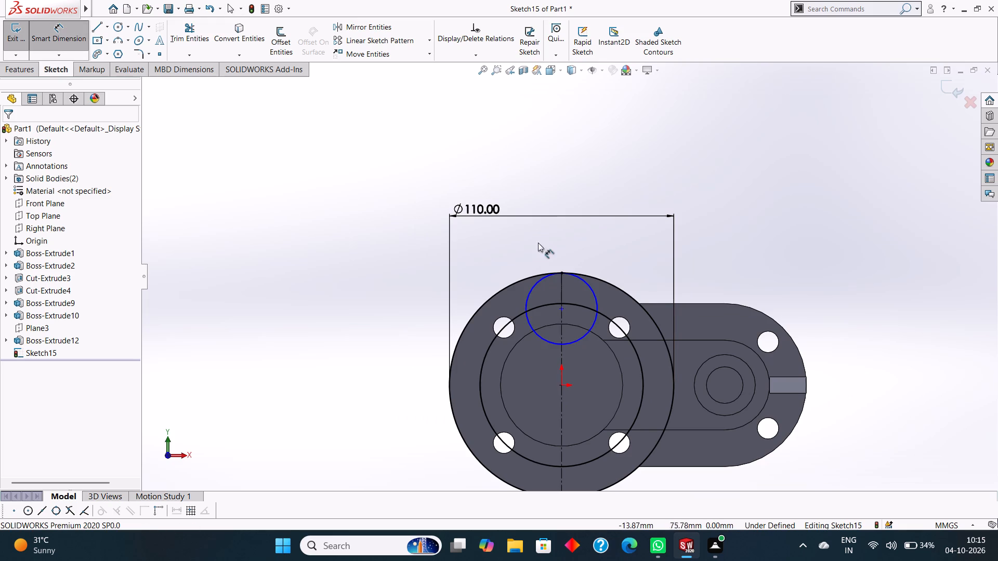
click(544, 276)
click(535, 162)
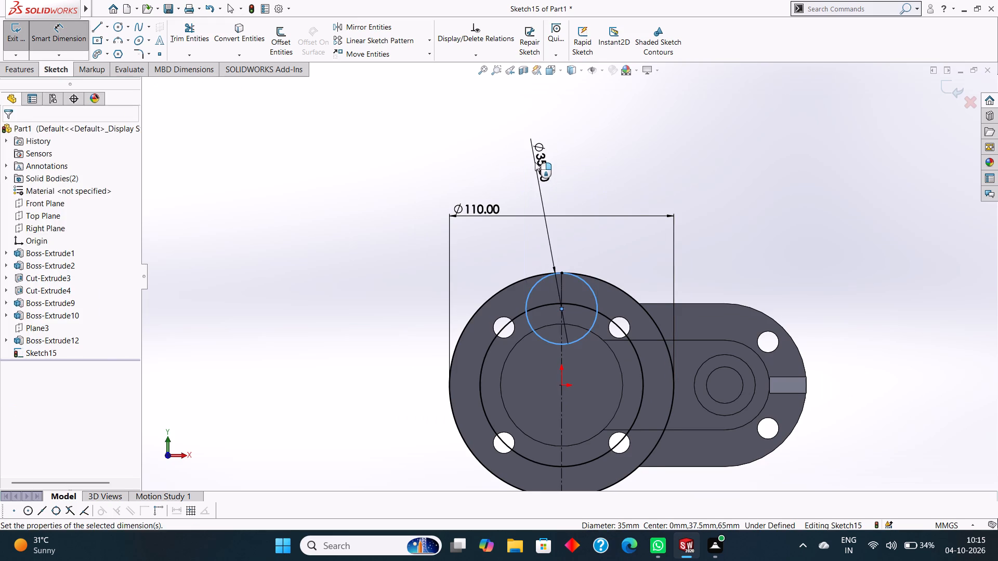
click(488, 145)
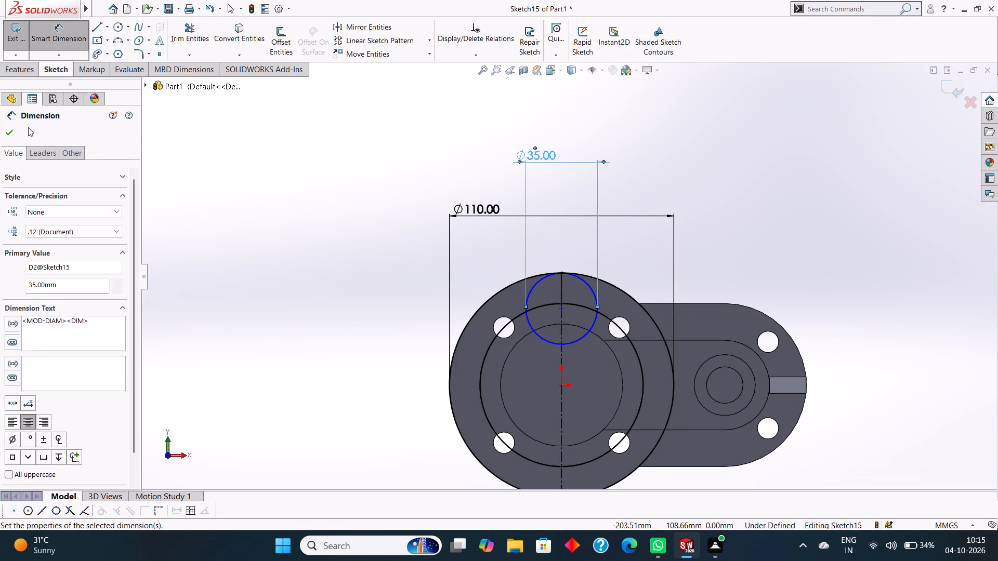
click(12, 131)
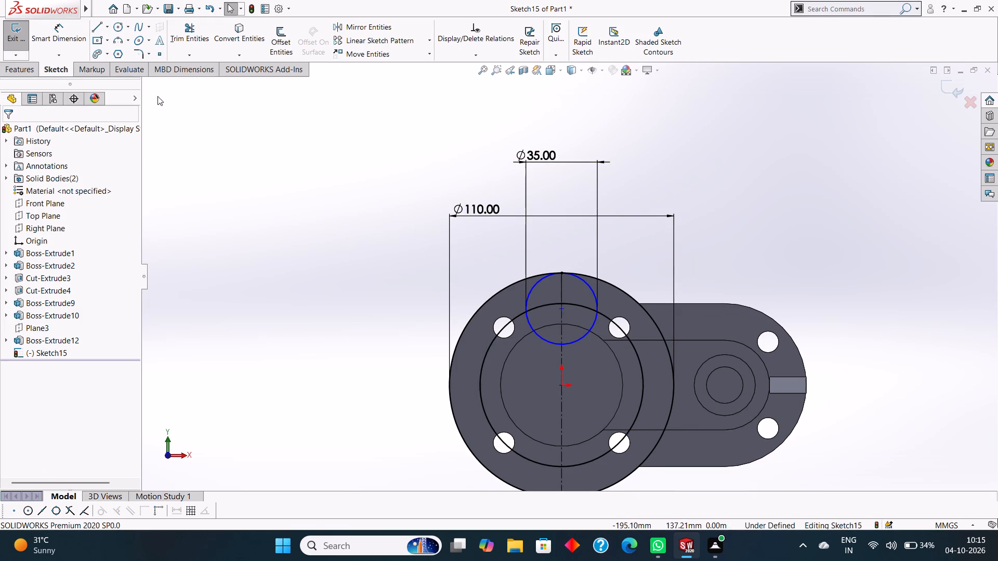
click(115, 28)
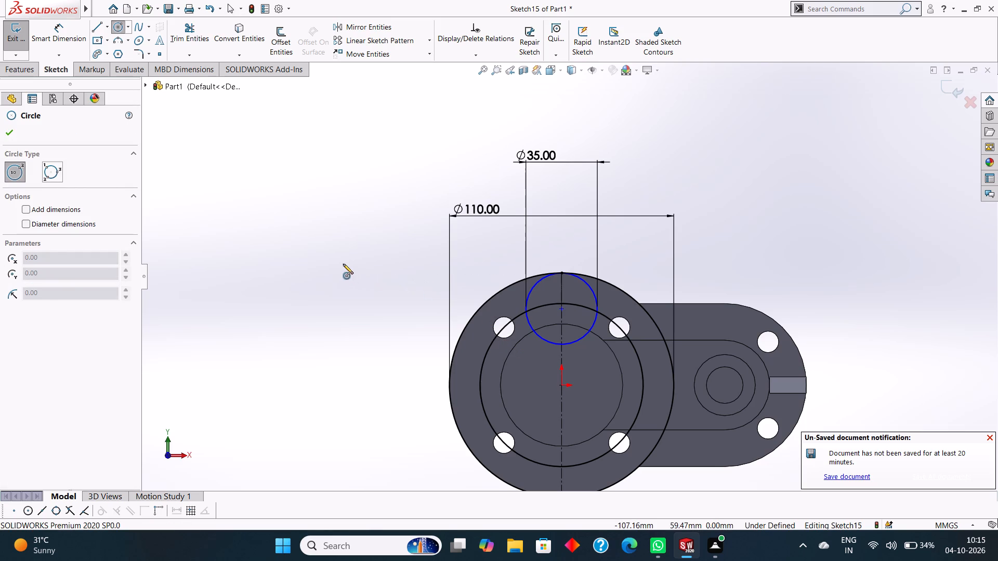
key(Escape)
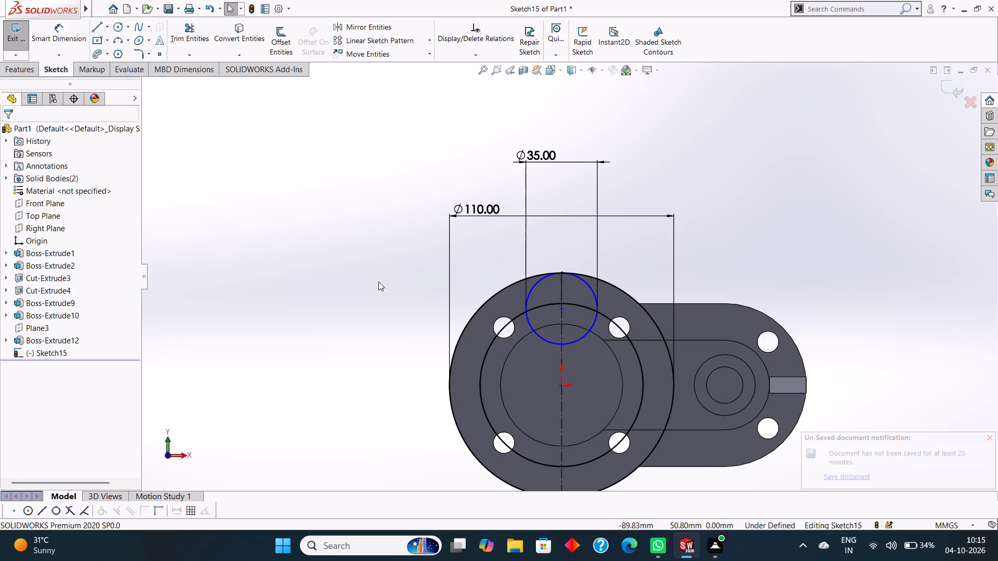
Save the part in the tryfuji folder as dual-bore mounting housing.
key(ctrl+s)
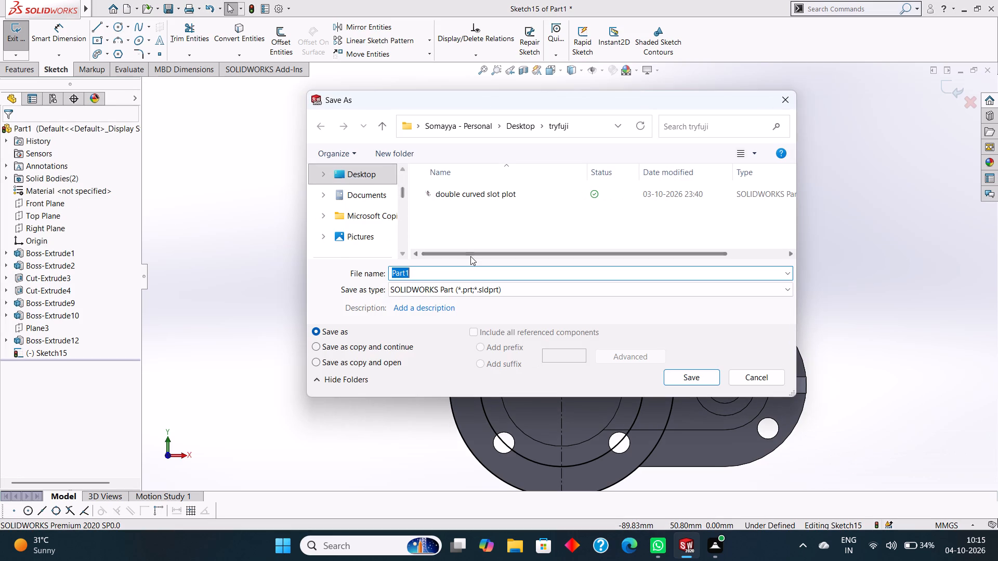
key(BackSpace)
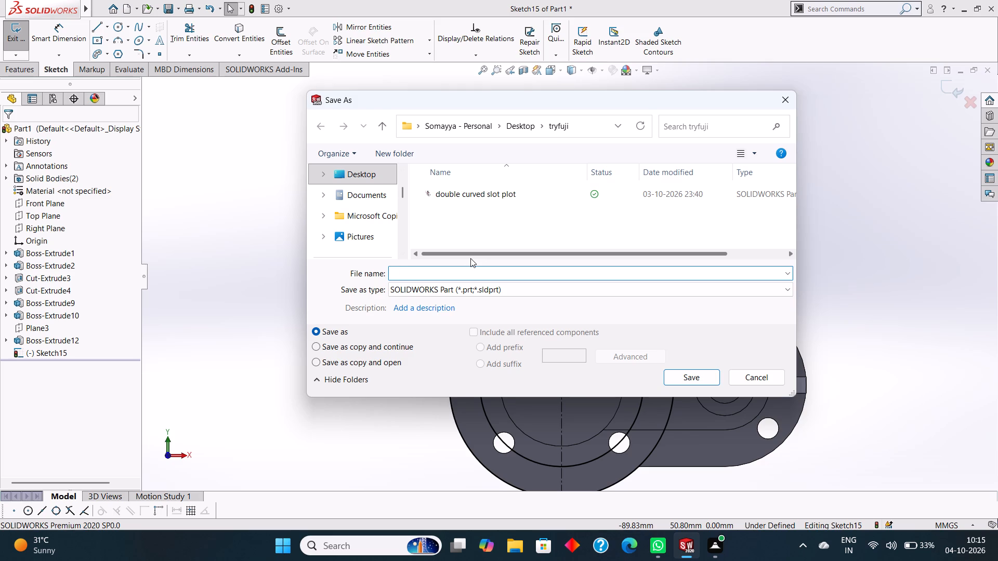
text(dual-bore)
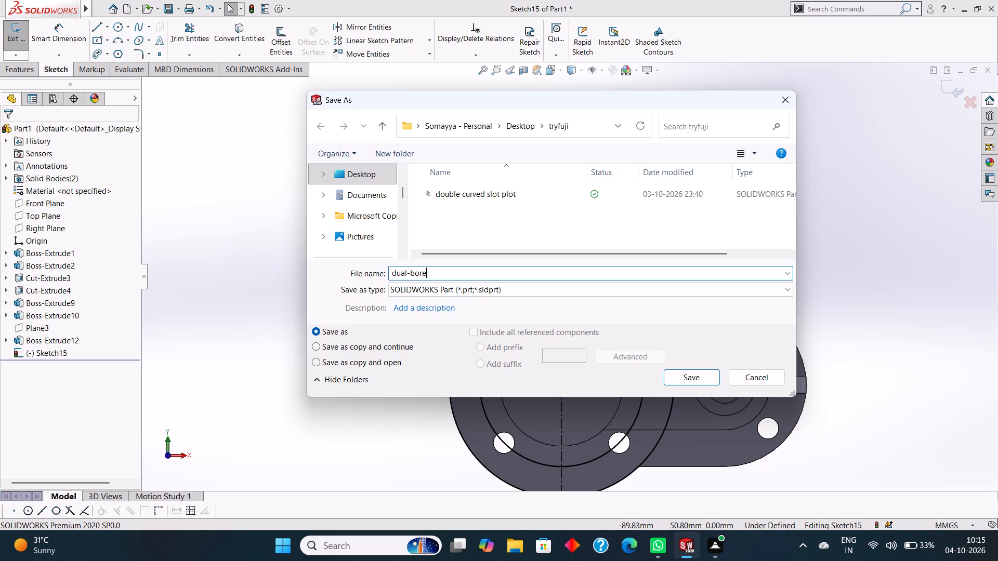
key(space)
text(mounting)
key(space)
text(housing)
key(Return)
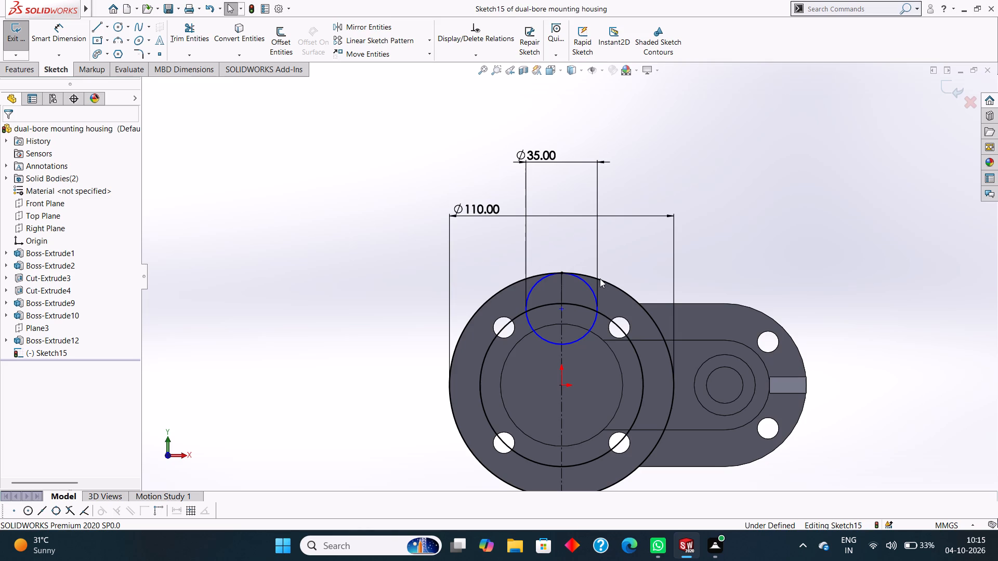
Examine where the 35 mm circle meets the uppermost point of the 110 mm circle.
scroll(587, 301, up, 1)
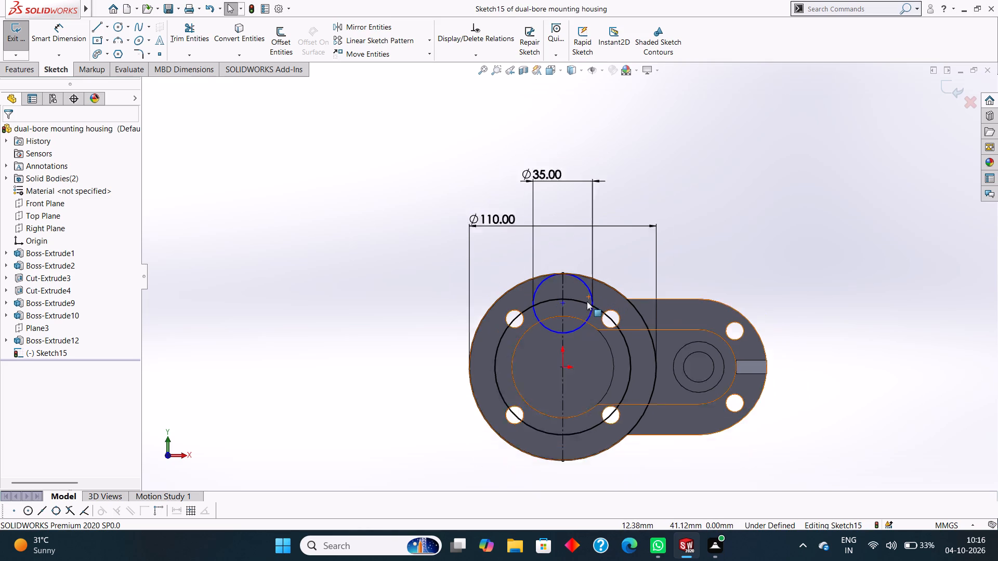
scroll(587, 301, up, 1)
scroll(575, 292, down, 2)
scroll(559, 252, down, 6)
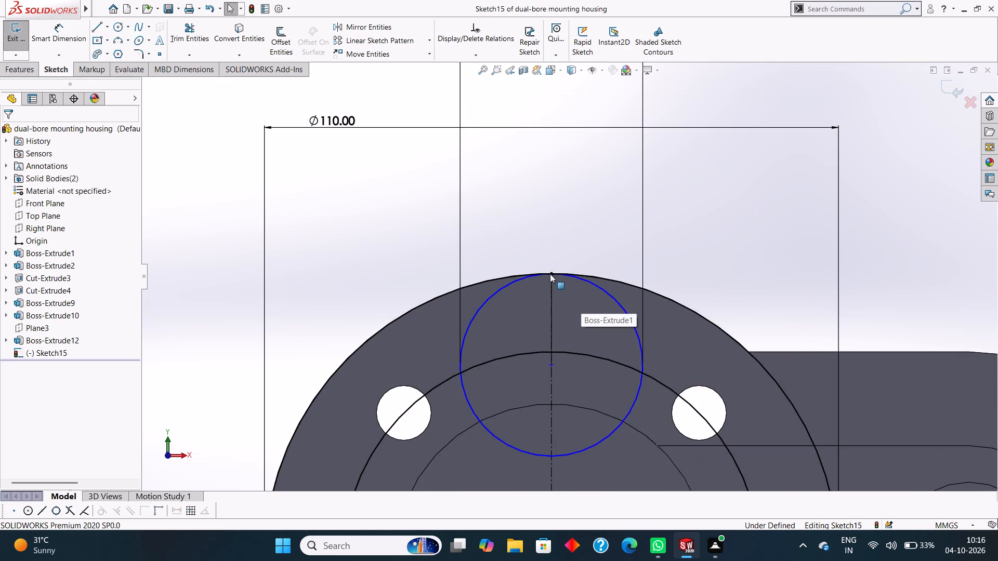
scroll(550, 274, down, 10)
scroll(576, 284, up, 2)
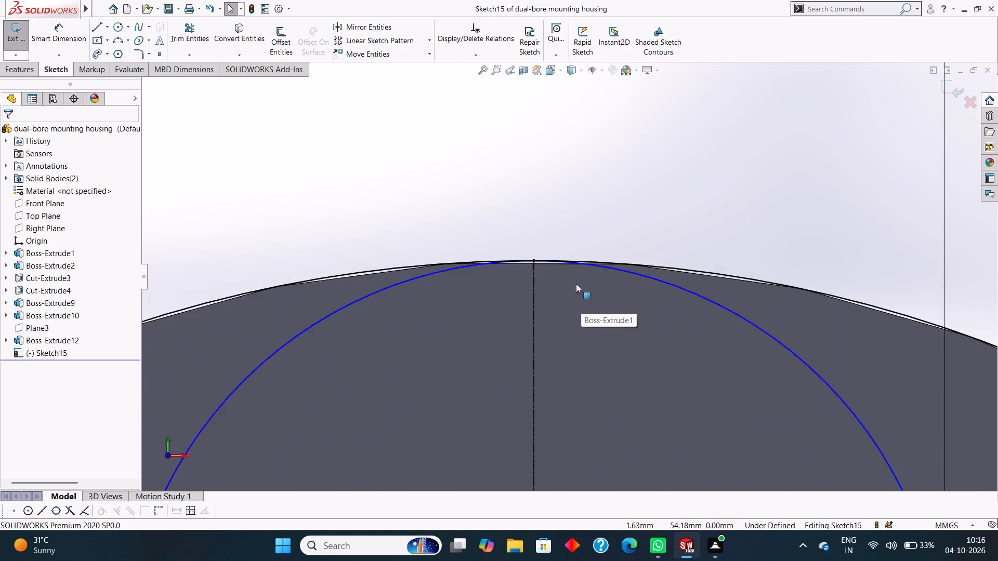
scroll(576, 284, up, 12)
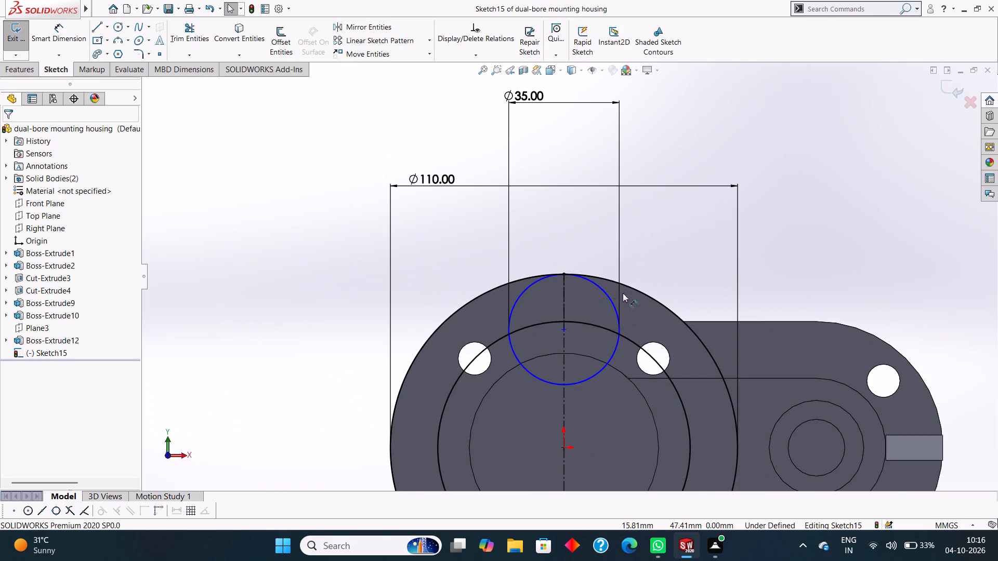
scroll(638, 320, up, 1)
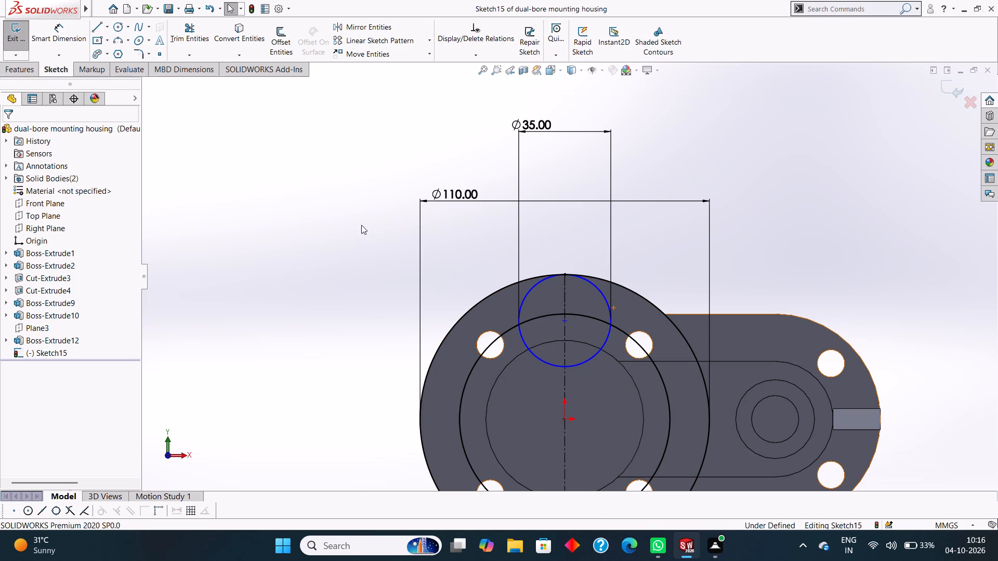
Sketch a line about 30 mm long tangent to the 35 mm and 80 mm circles, on the rib side of the vertical centerline.
click(96, 26)
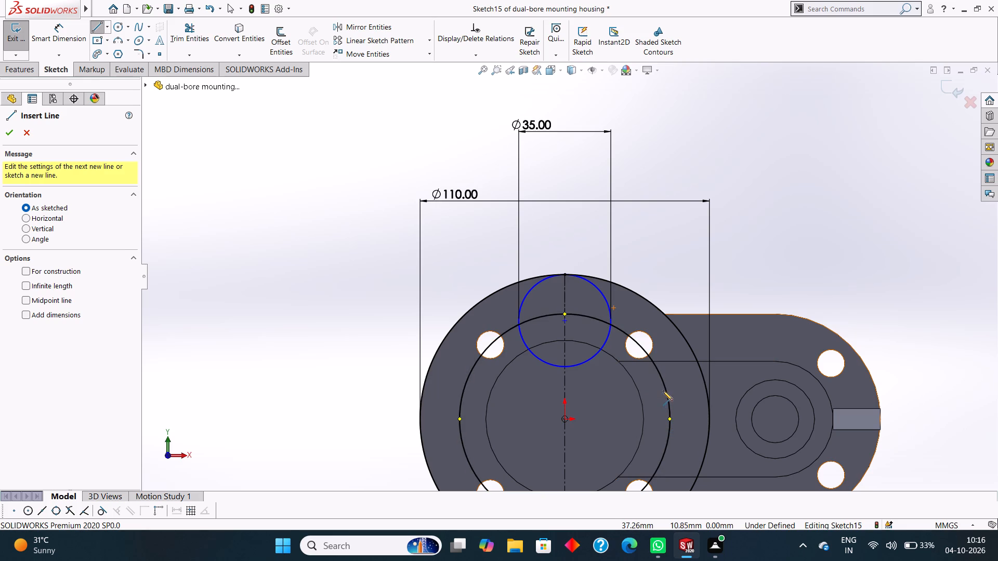
click(585, 279)
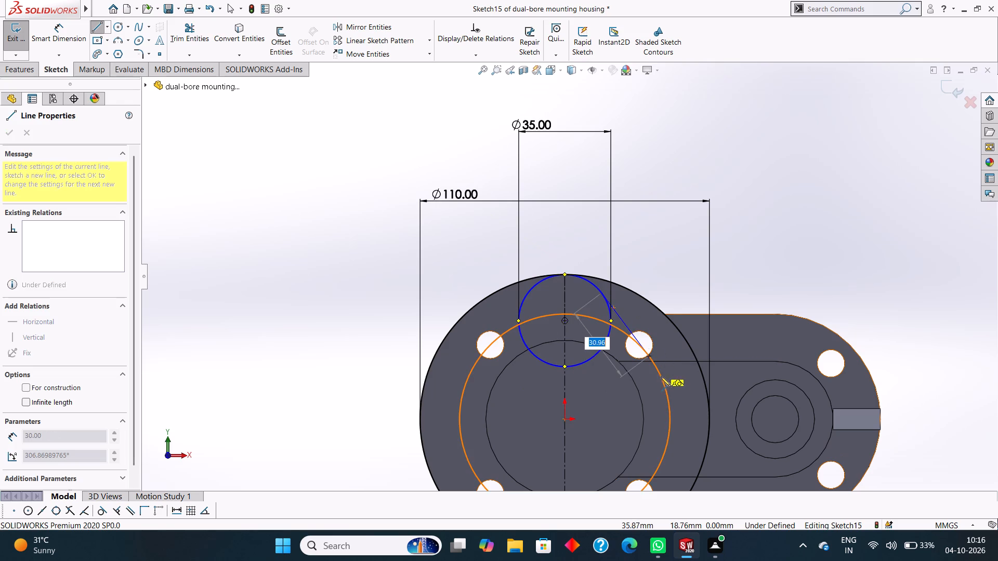
click(665, 387)
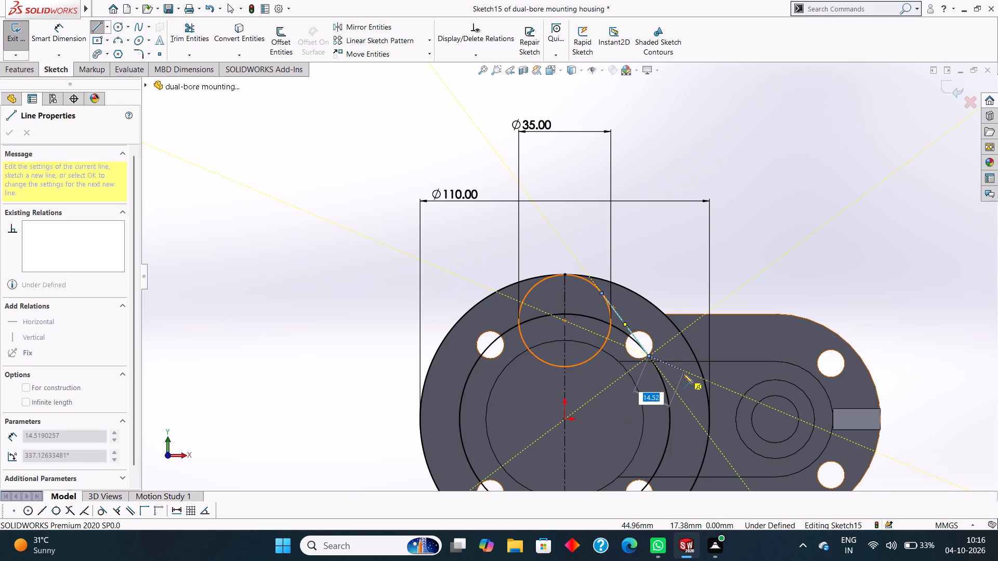
key(Escape)
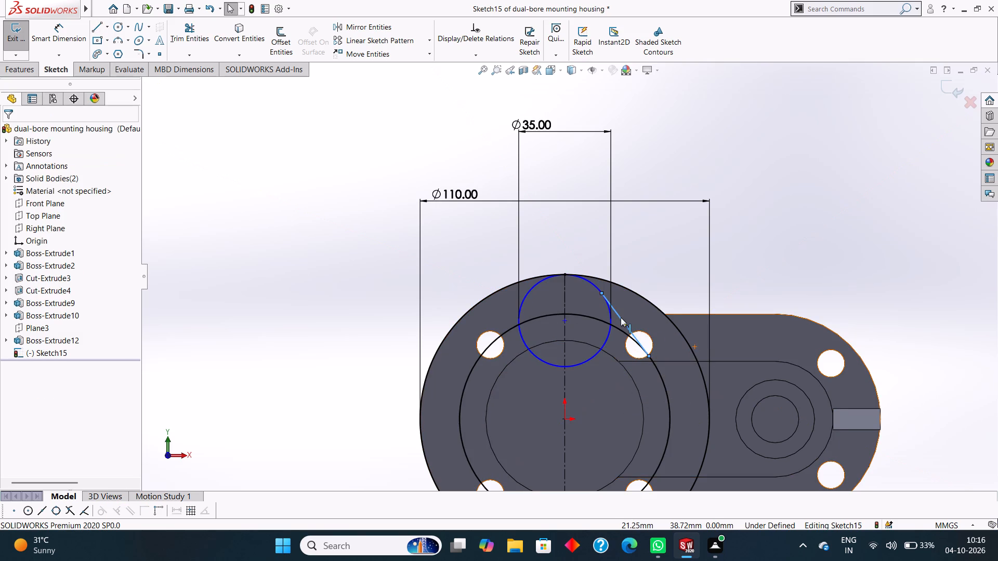
click(621, 317)
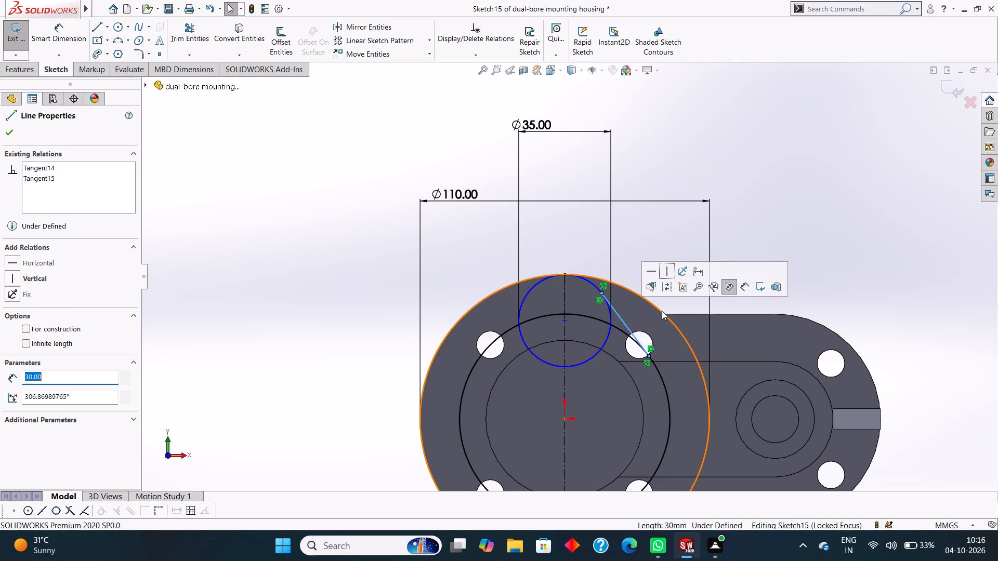
key(Escape)
key(Escape)
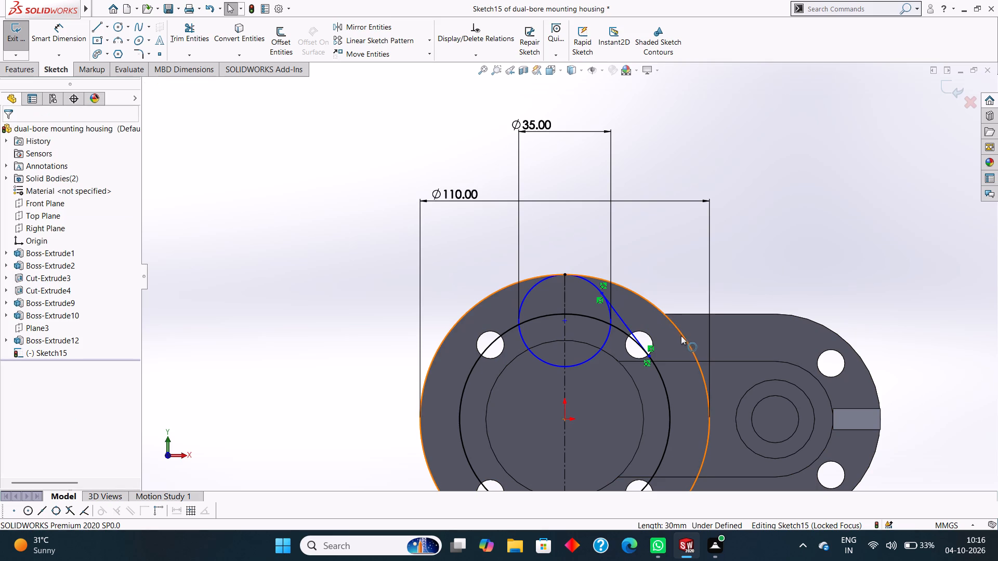
Sketch a matching line tangent to the 35 mm and 80 mm circles on the side of the centerline away from the rib.
click(100, 28)
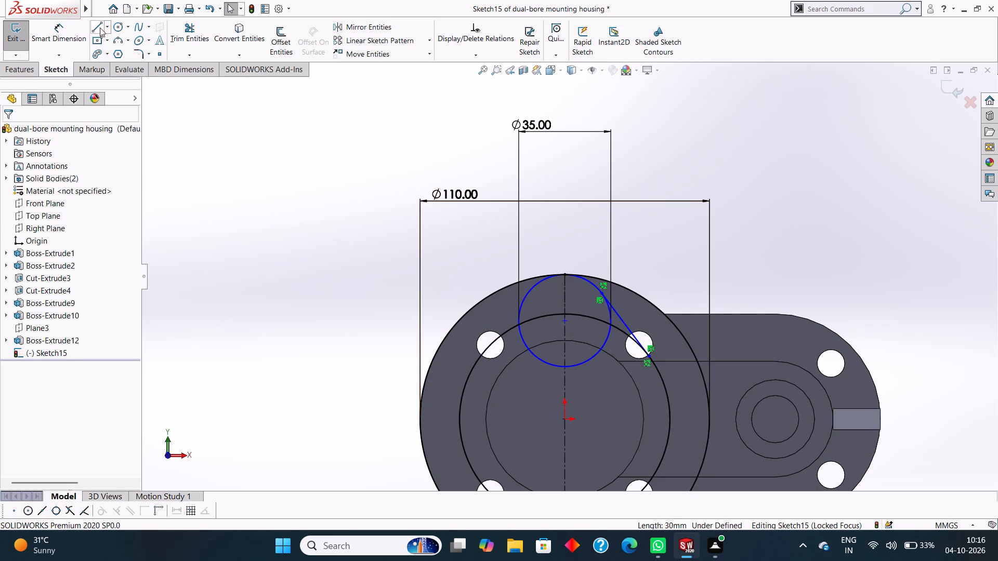
click(535, 286)
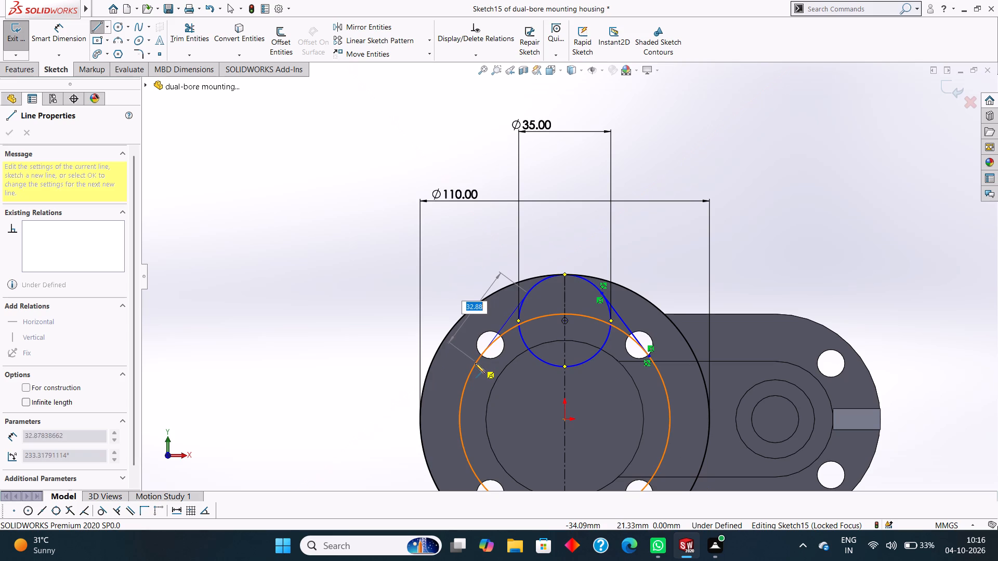
click(473, 366)
key(Escape)
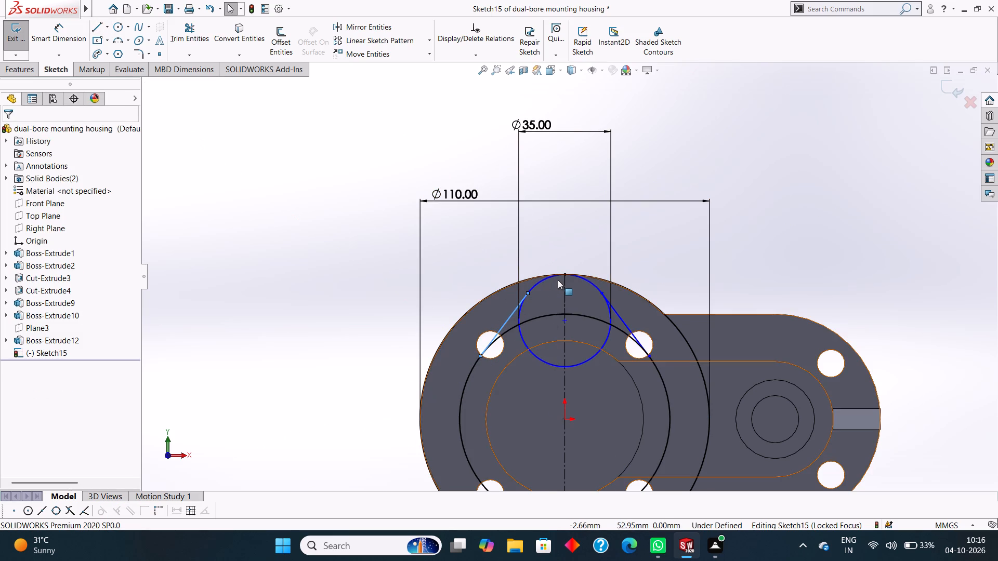
key(Escape)
Examine the properties and relations of the 35 mm and 80 mm circles joined by the tangent lines.
click(544, 281)
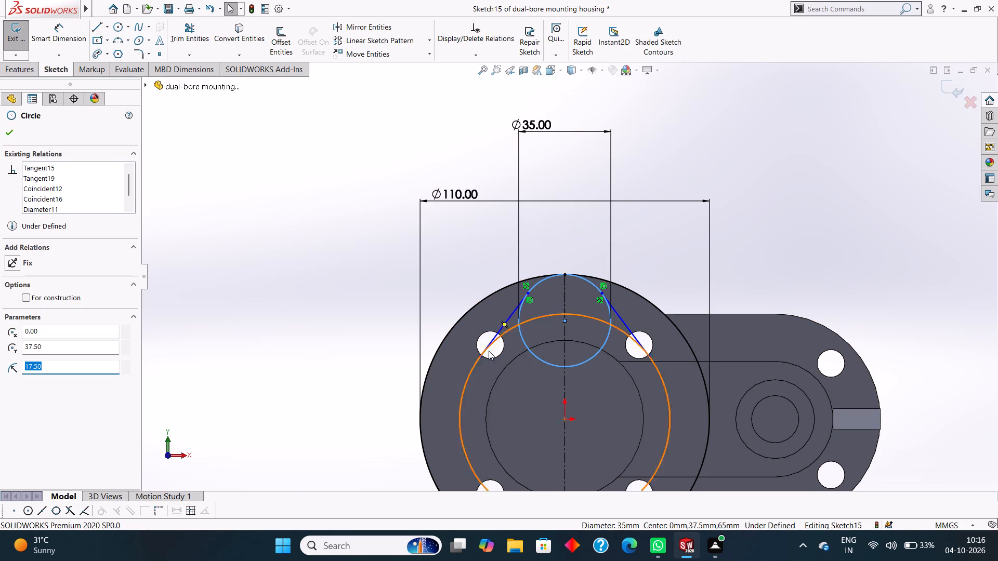
key(Escape)
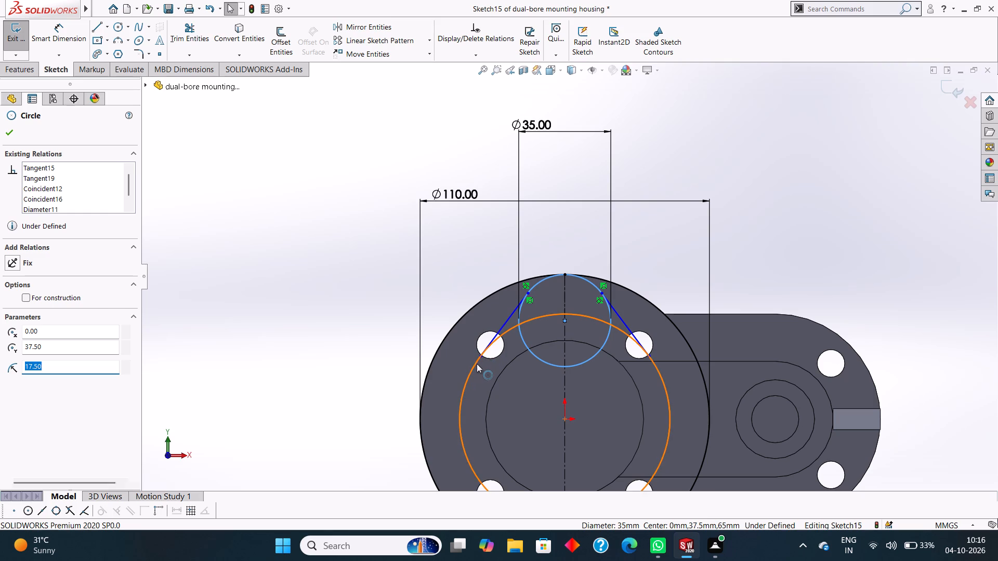
key(Escape)
click(471, 365)
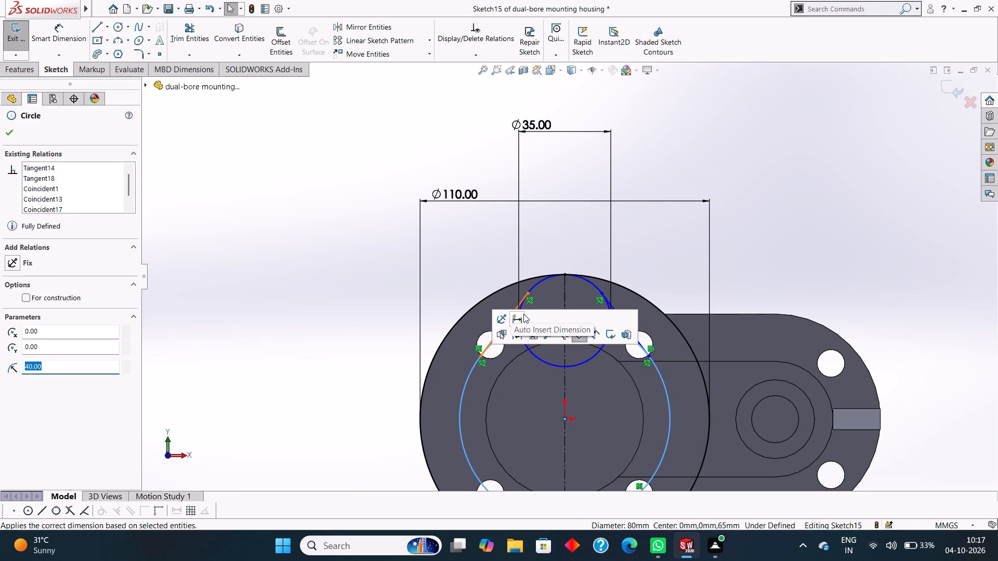
key(Escape)
key(Escape)
key(Escape)
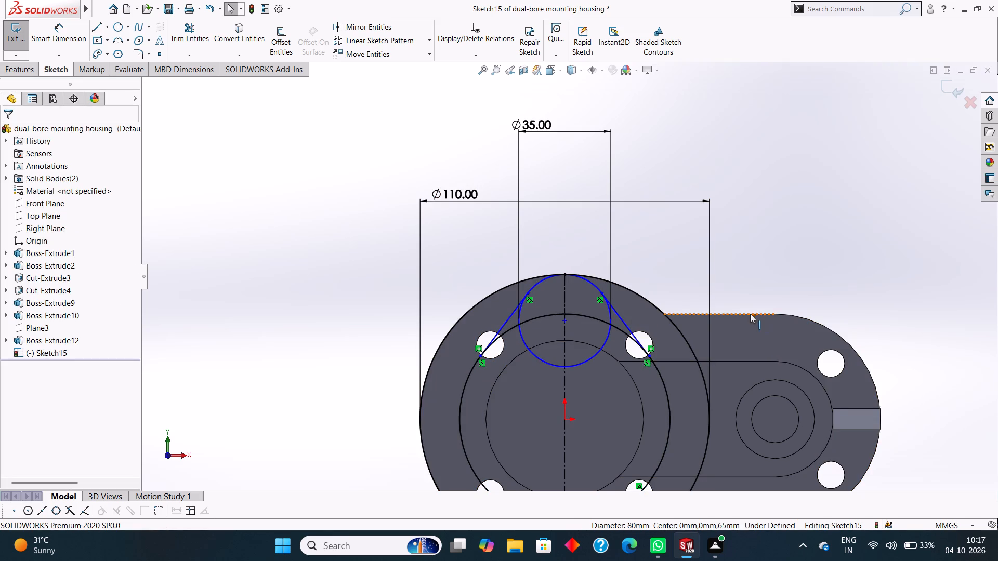
key(Escape)
key(Escape)
scroll(639, 307, down, 2)
scroll(639, 307, up, 6)
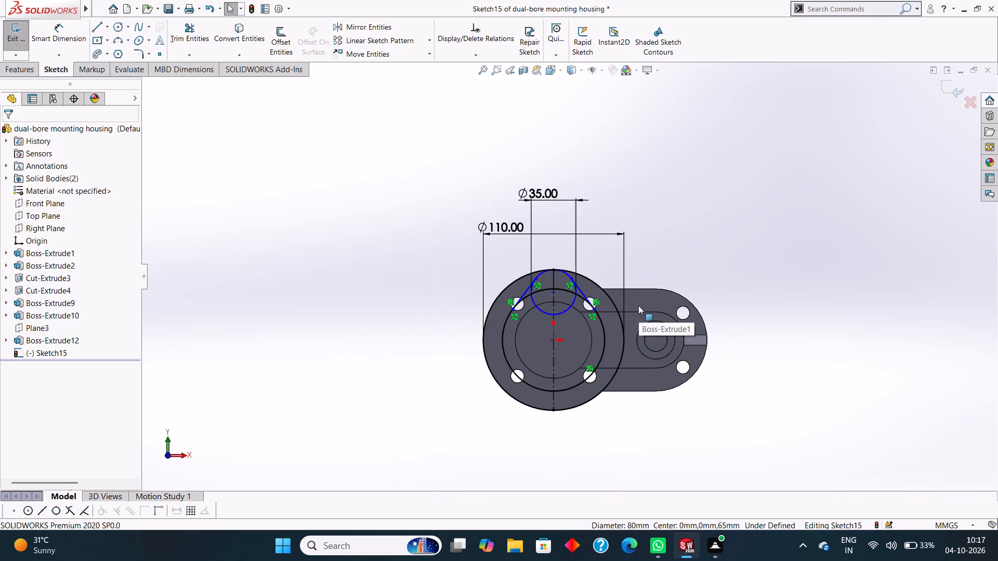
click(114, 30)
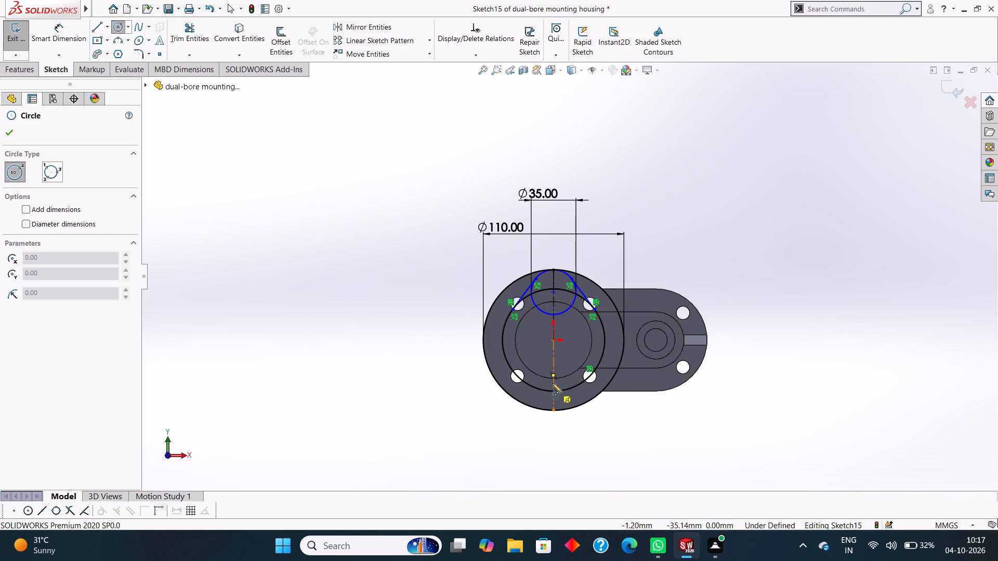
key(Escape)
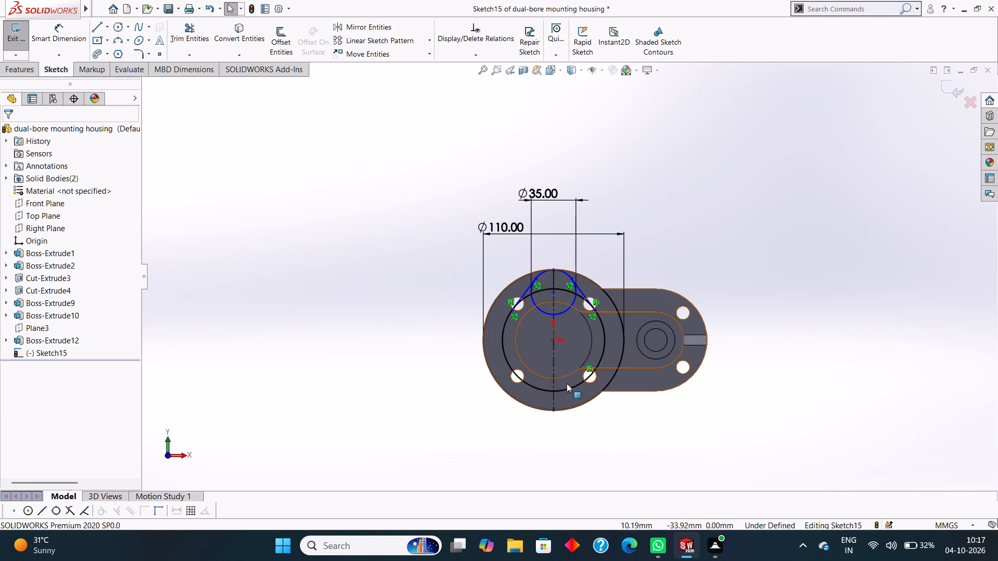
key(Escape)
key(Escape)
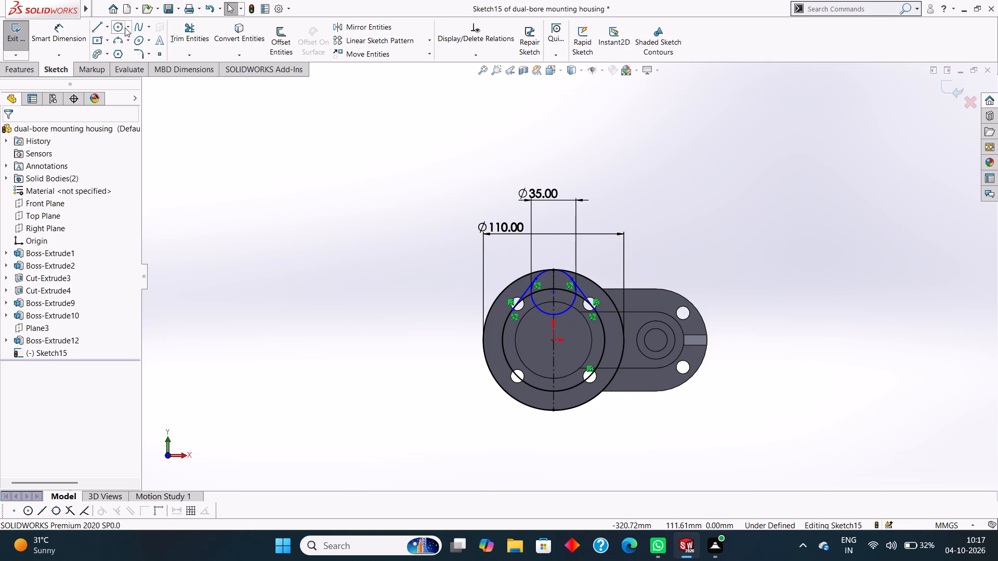
Sketch a 17.5 mm vertical construction centerline upward from the lowest point of the 110 mm circle.
click(126, 26)
click(107, 26)
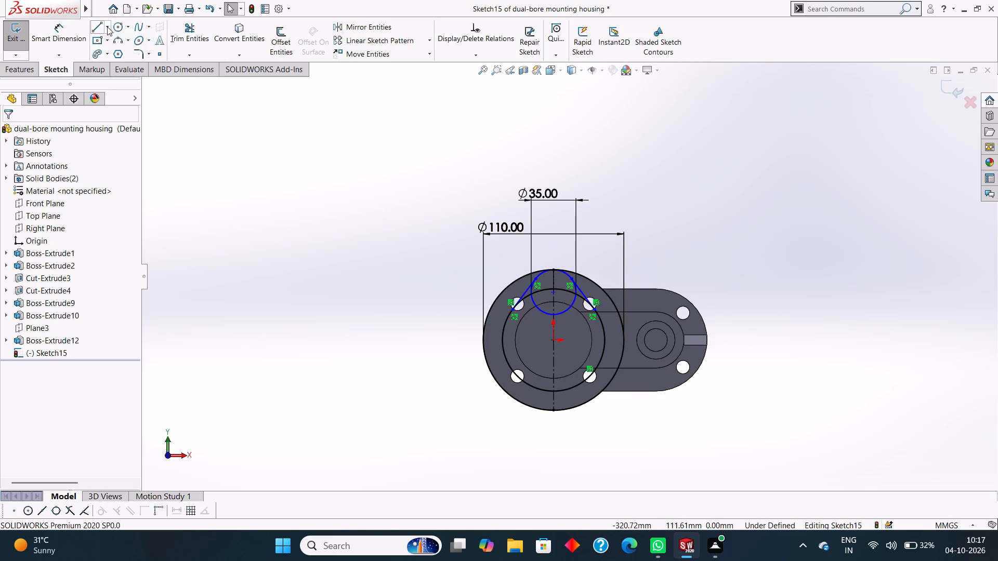
click(107, 26)
click(118, 50)
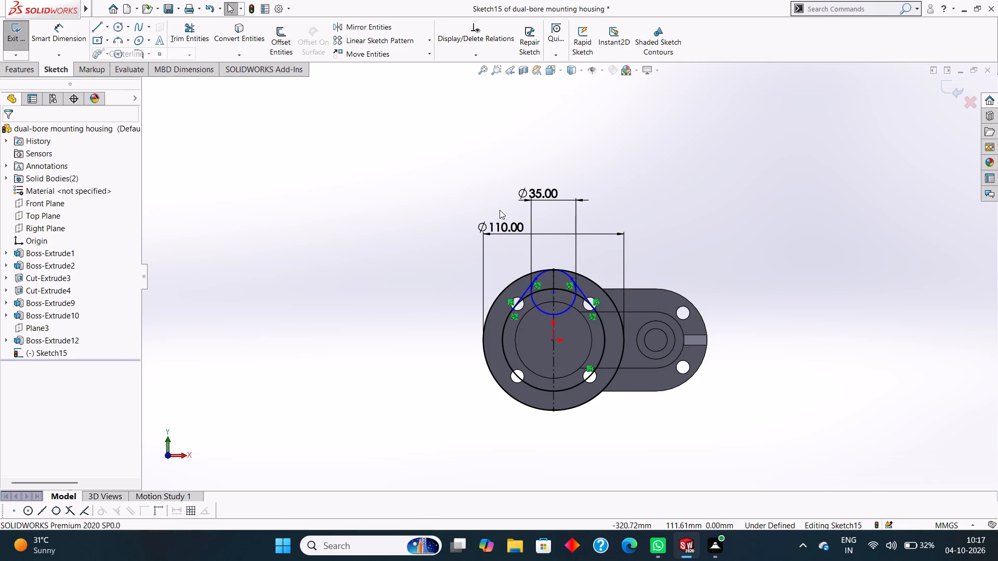
click(554, 409)
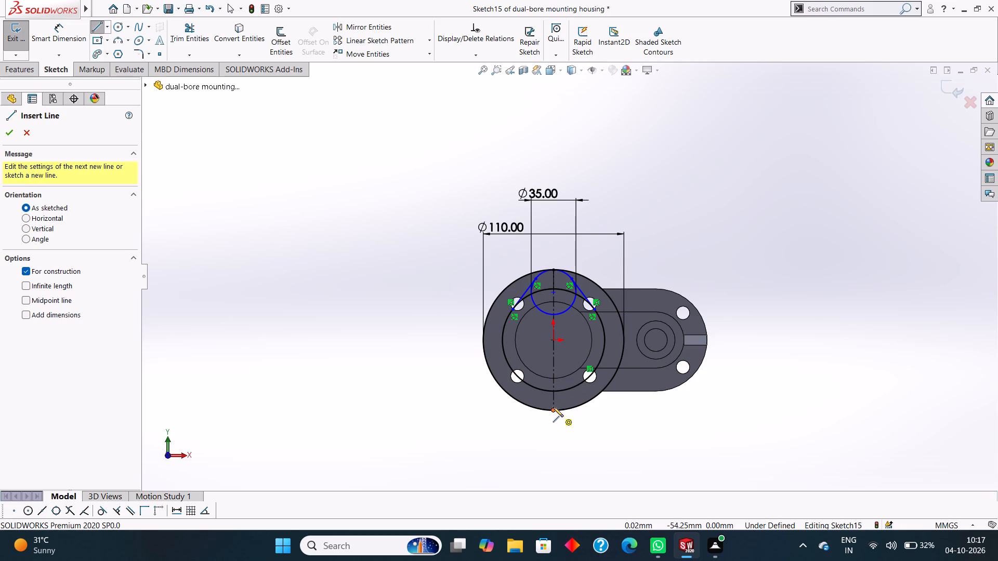
text(17.50)
key(Return)
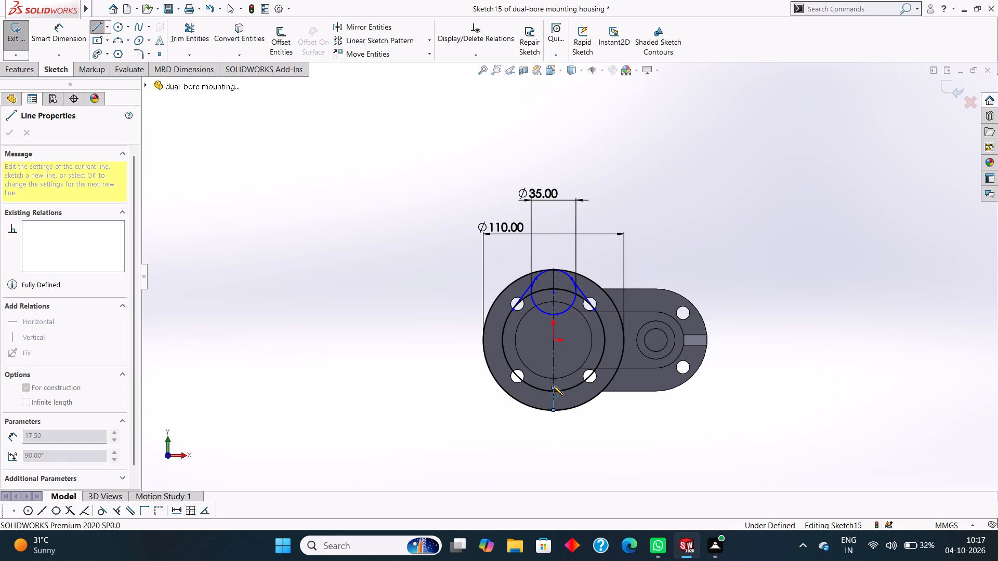
key(Escape)
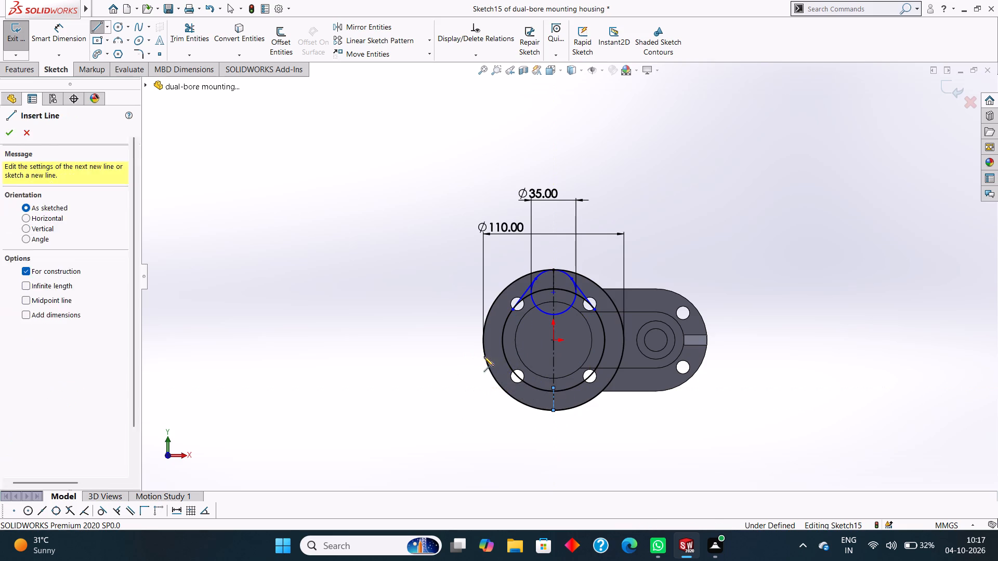
Sketch a circle of 17.5 mm radius centered on the upper end of the short construction centerline.
click(115, 27)
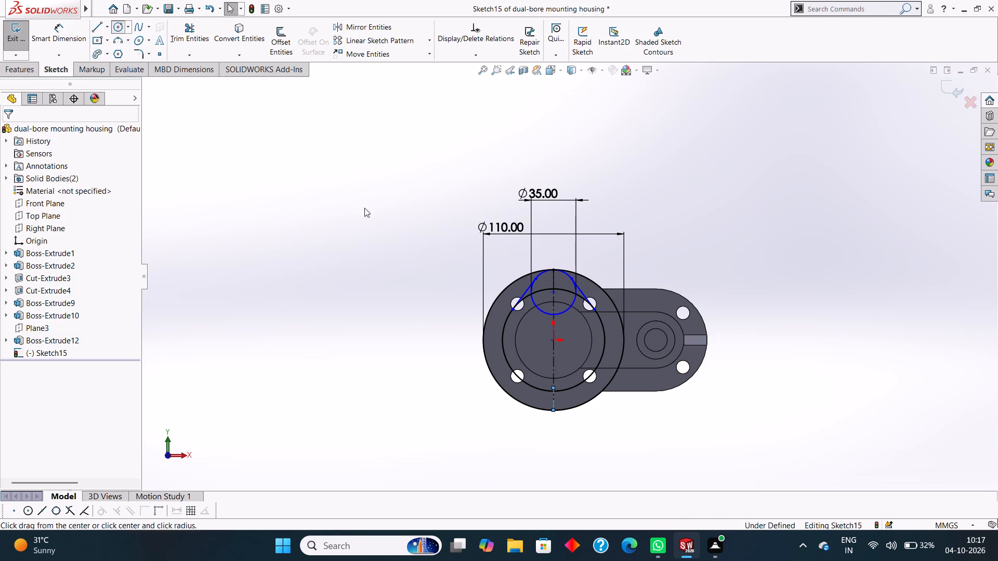
scroll(561, 395, up, 2)
scroll(561, 373, down, 3)
scroll(564, 309, down, 3)
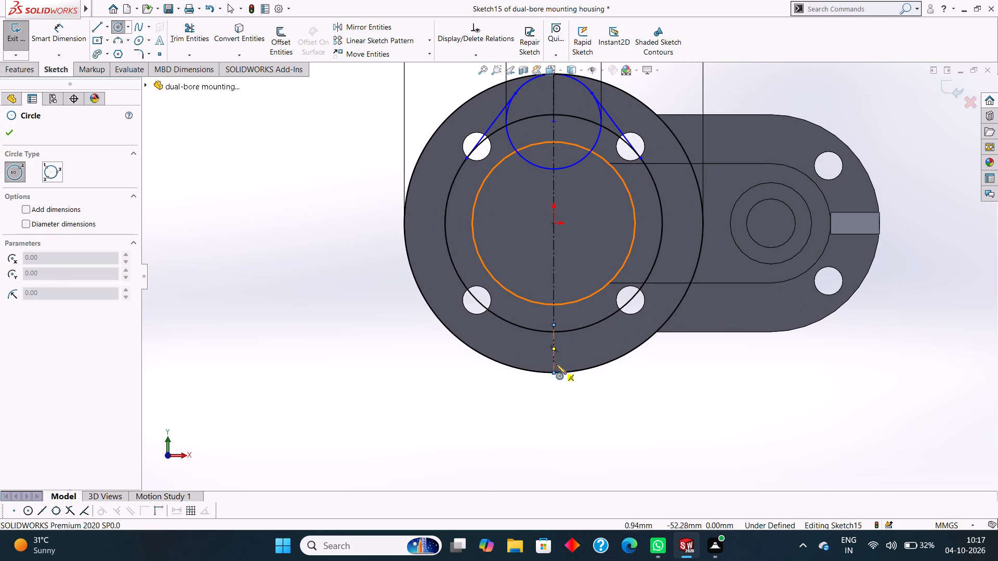
click(555, 325)
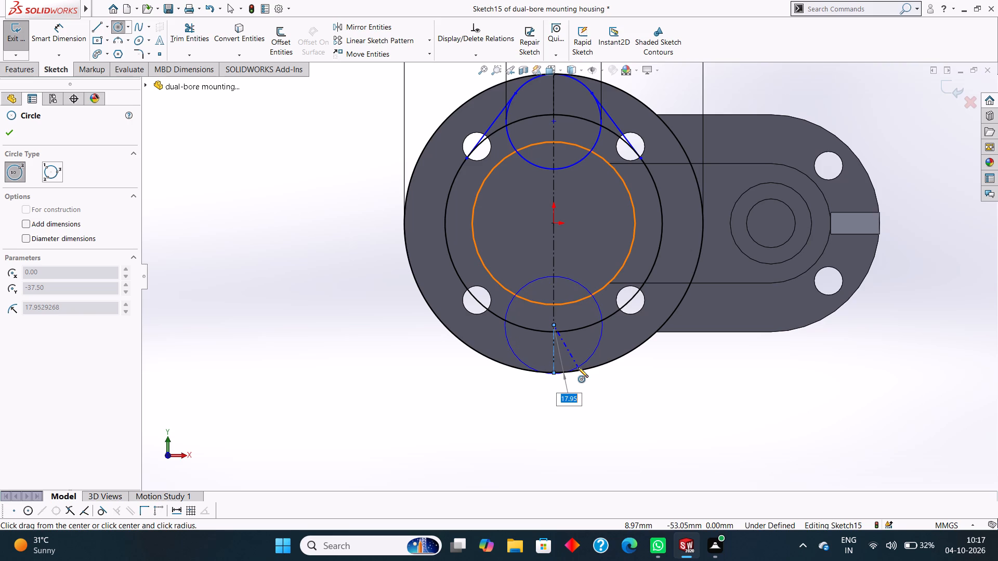
text(17.50)
key(Return)
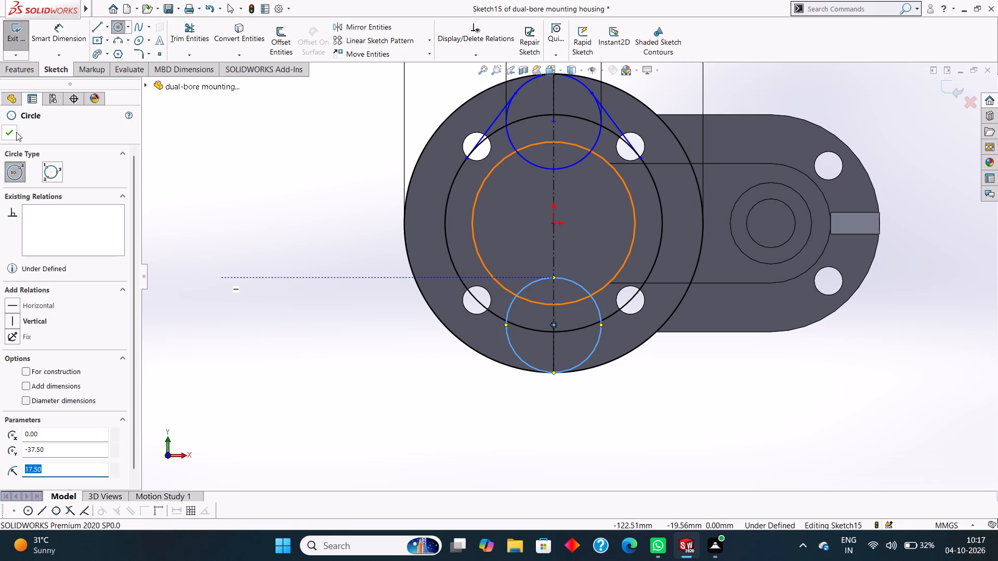
click(12, 132)
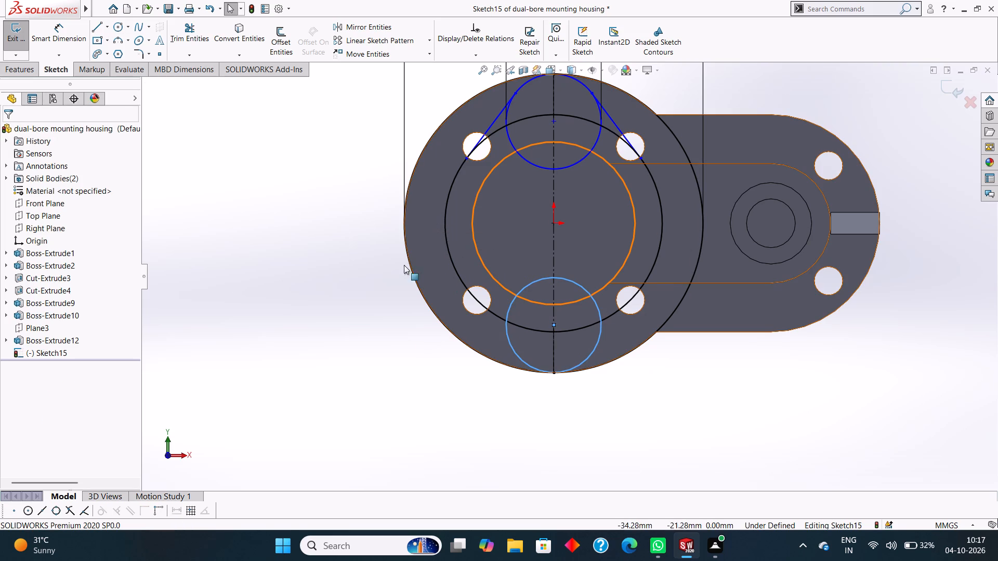
Sketch a line about 30 mm long tangent to the lower 35 mm circle and the 80 mm circle, on the side away from the rib.
click(98, 24)
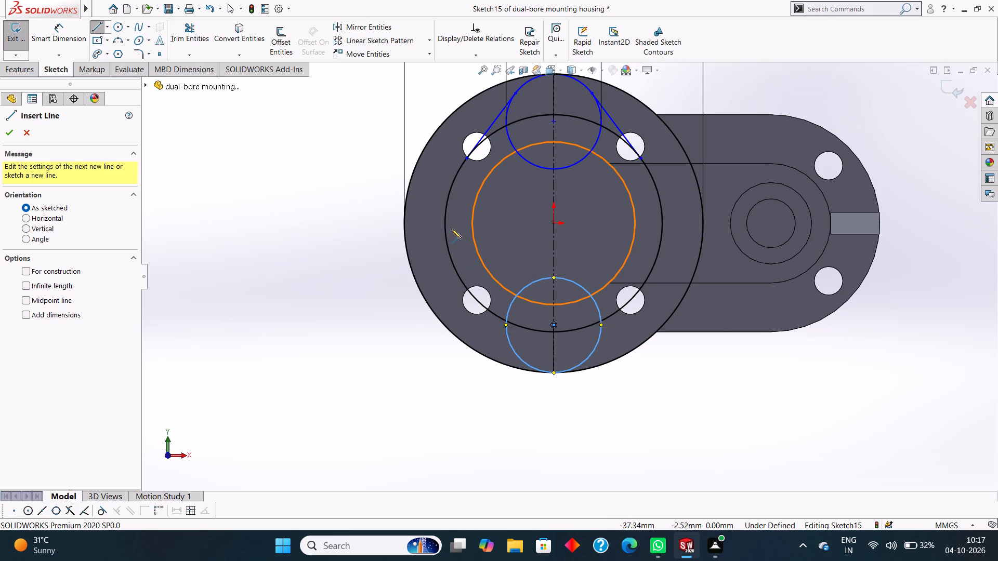
click(511, 348)
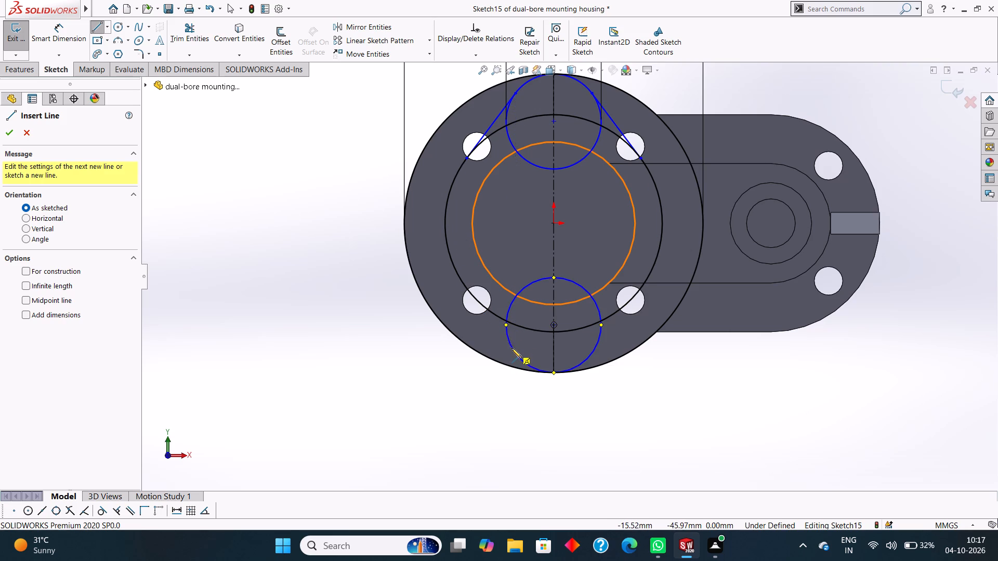
click(462, 282)
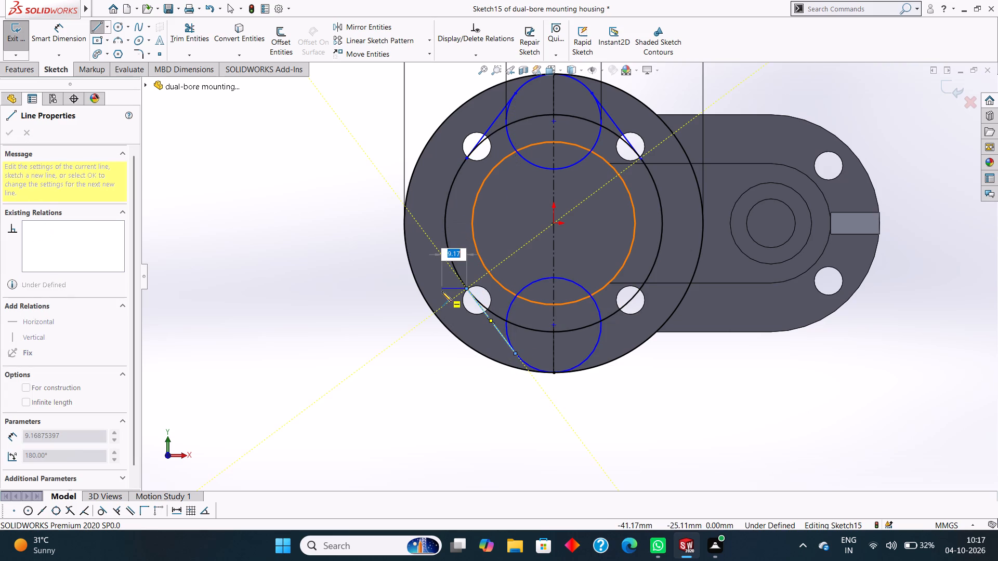
key(Escape)
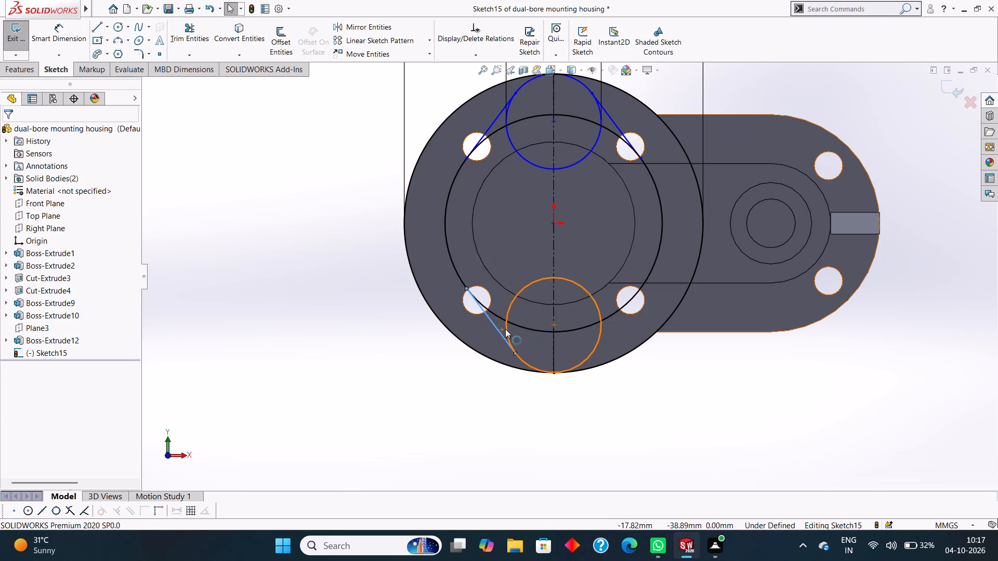
click(505, 327)
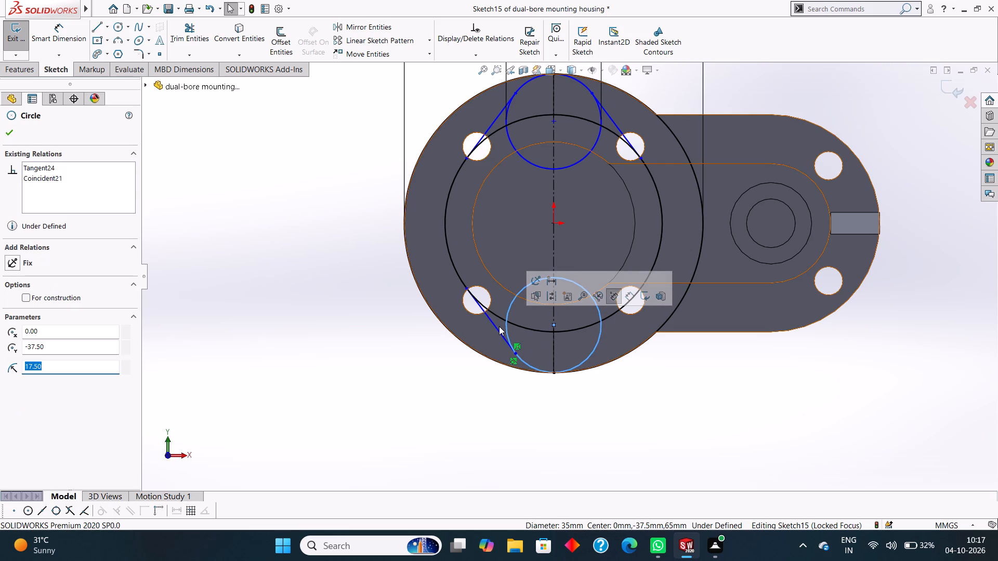
key(Escape)
key(Escape)
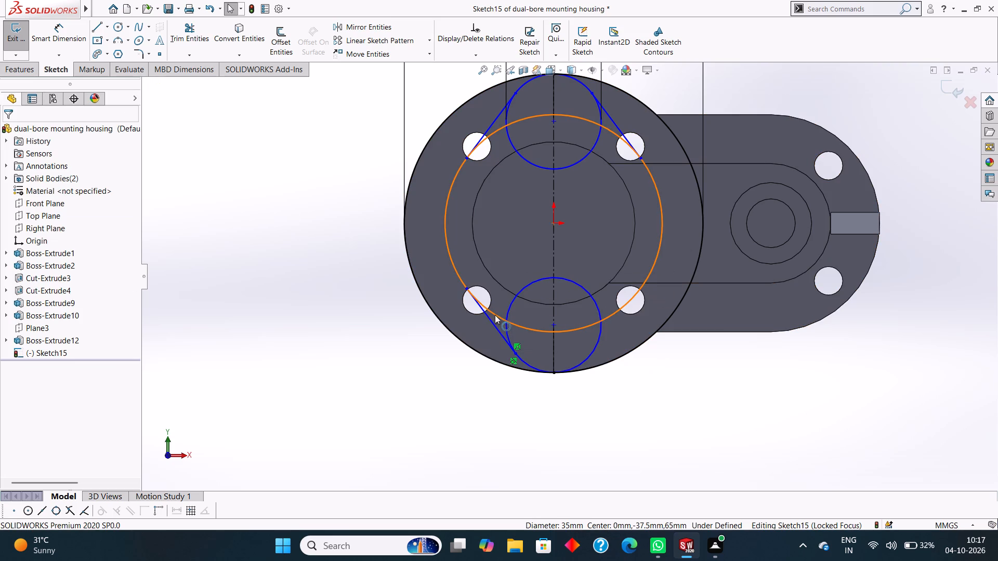
click(492, 320)
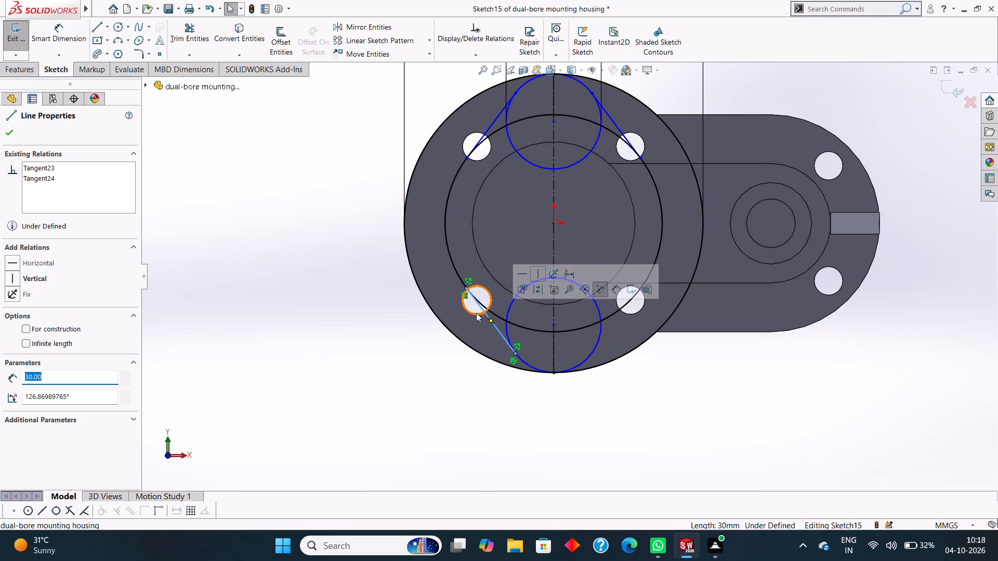
key(Escape)
key(Escape)
key(Escape)
key(Escape)
key(Escape)
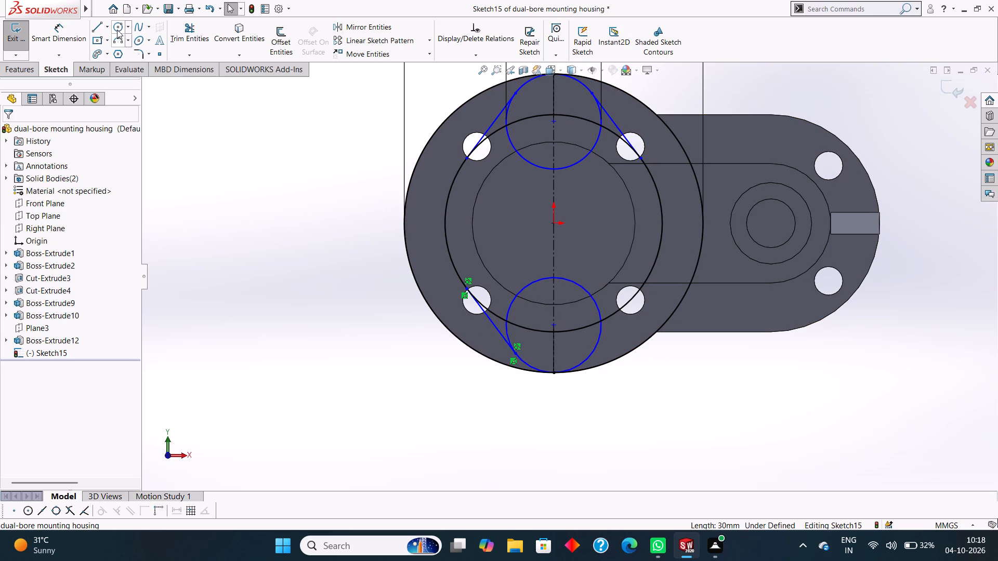
Sketch a matching line about 30 mm long tangent to the lower 35 mm circle and the 80 mm circle, on the rib side.
click(97, 25)
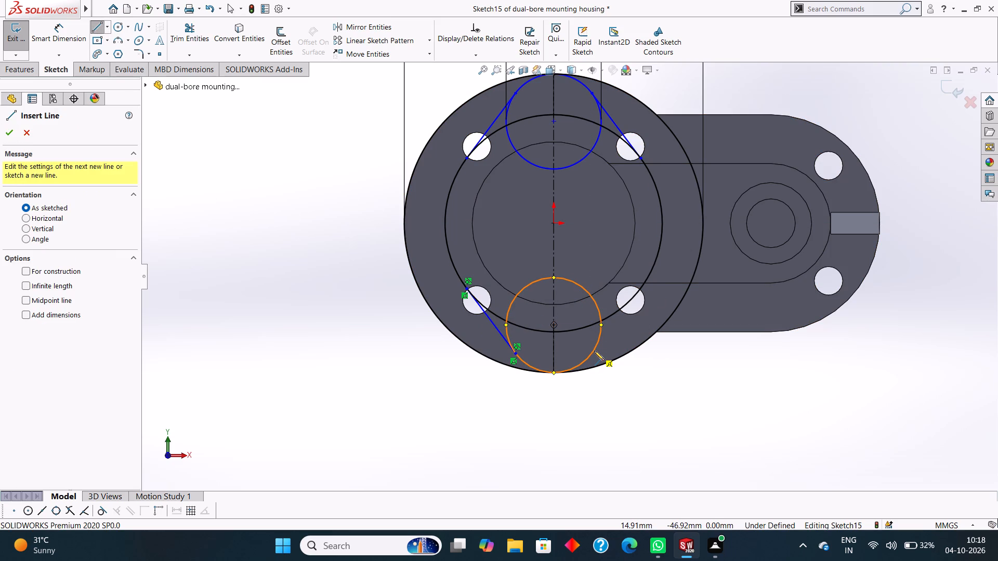
click(594, 351)
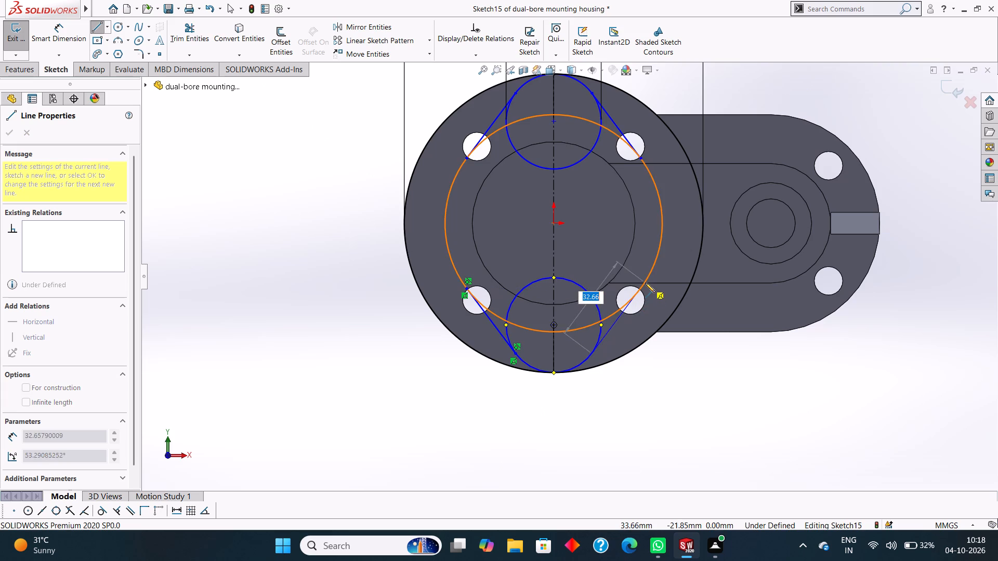
click(645, 283)
key(Escape)
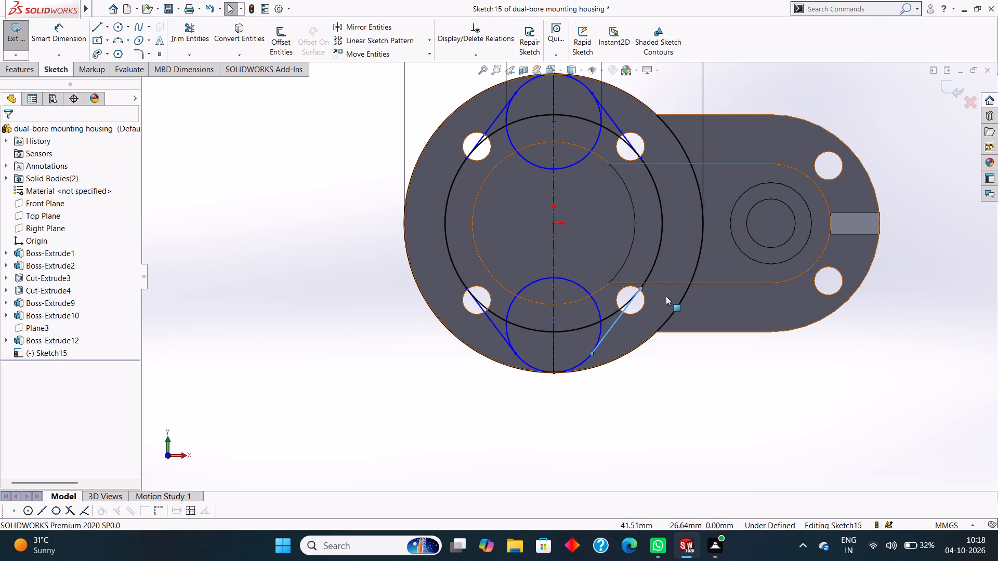
key(Escape)
click(614, 322)
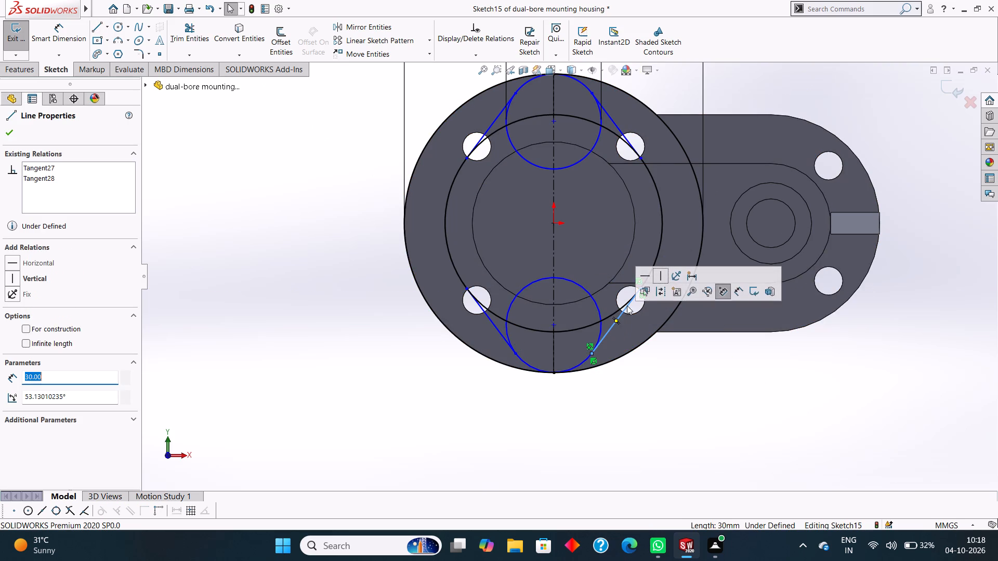
key(Escape)
key(Escape)
key(Escape)
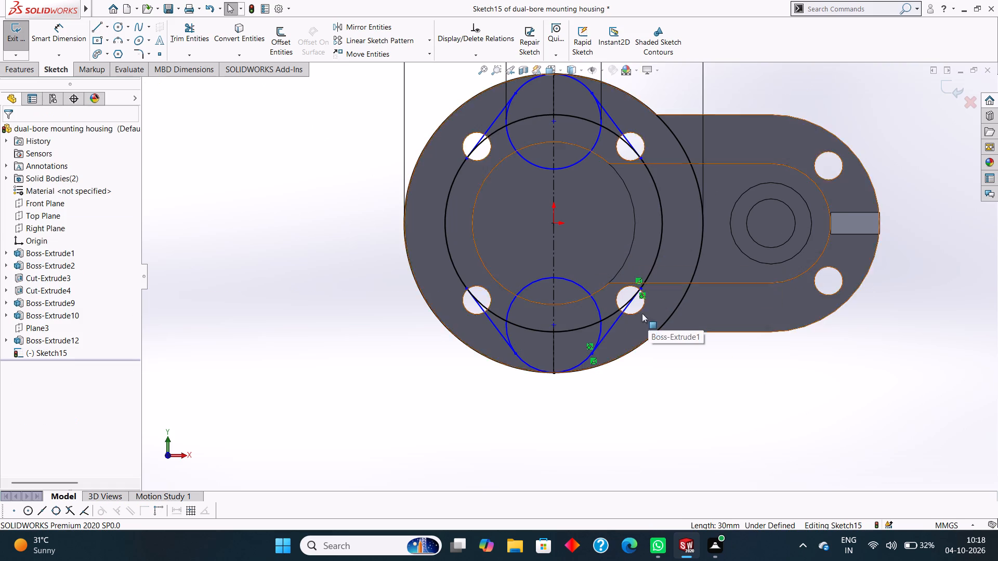
Trim the inner portions of the upper 35 mm circle, leaving only its outer arc between the two tangent lines.
click(181, 25)
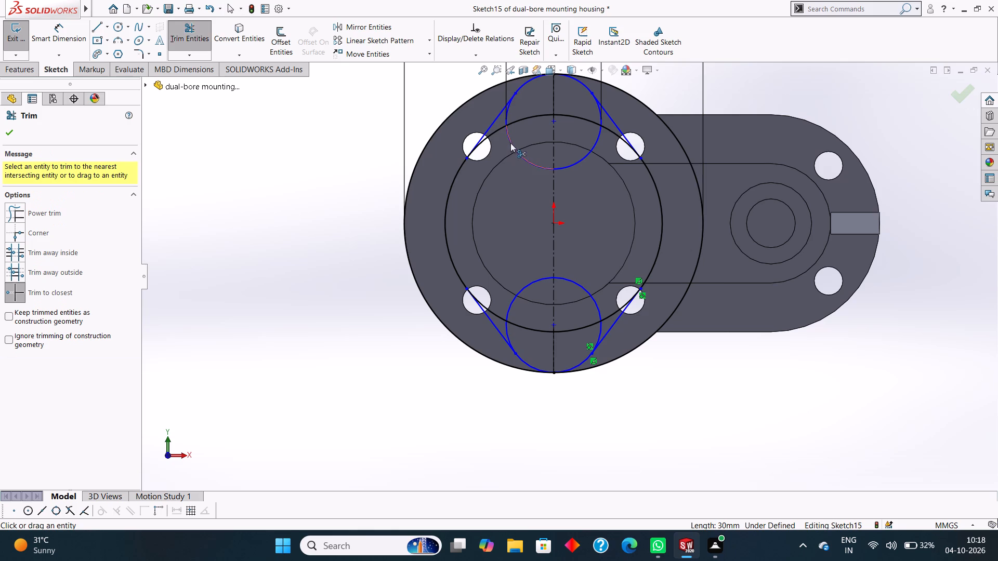
click(509, 139)
scroll(510, 117, up, 2)
scroll(547, 161, down, 3)
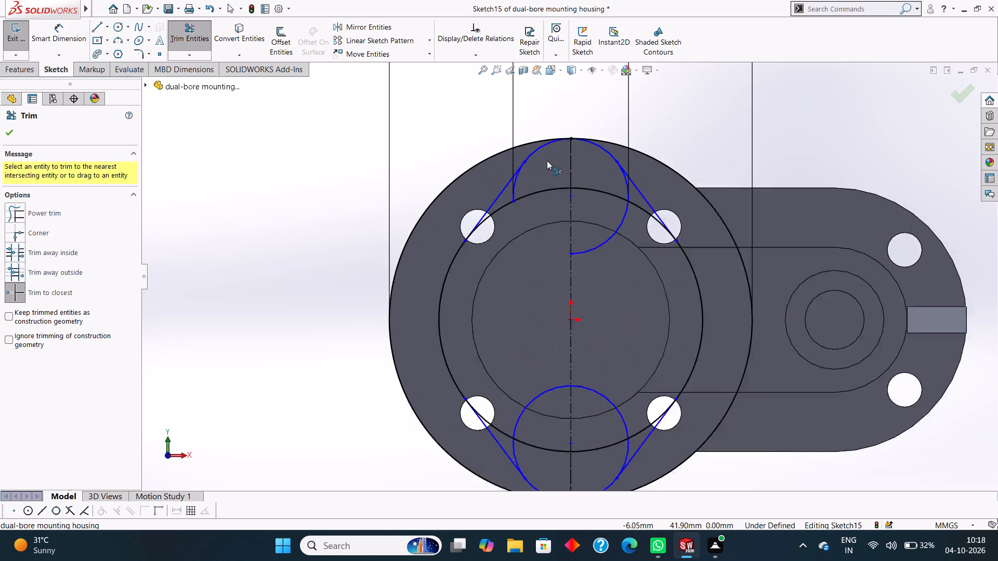
scroll(547, 161, down, 4)
click(501, 231)
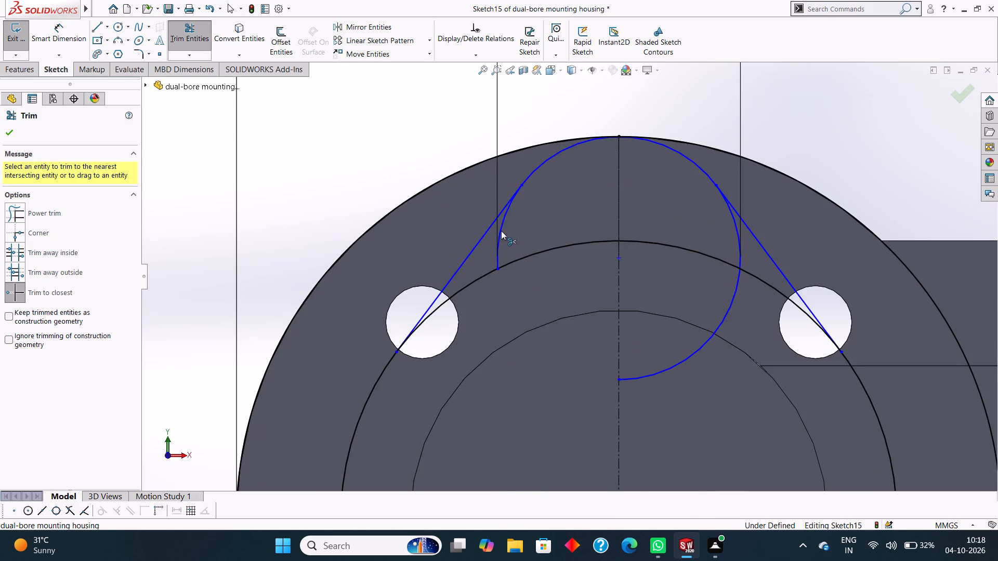
click(669, 369)
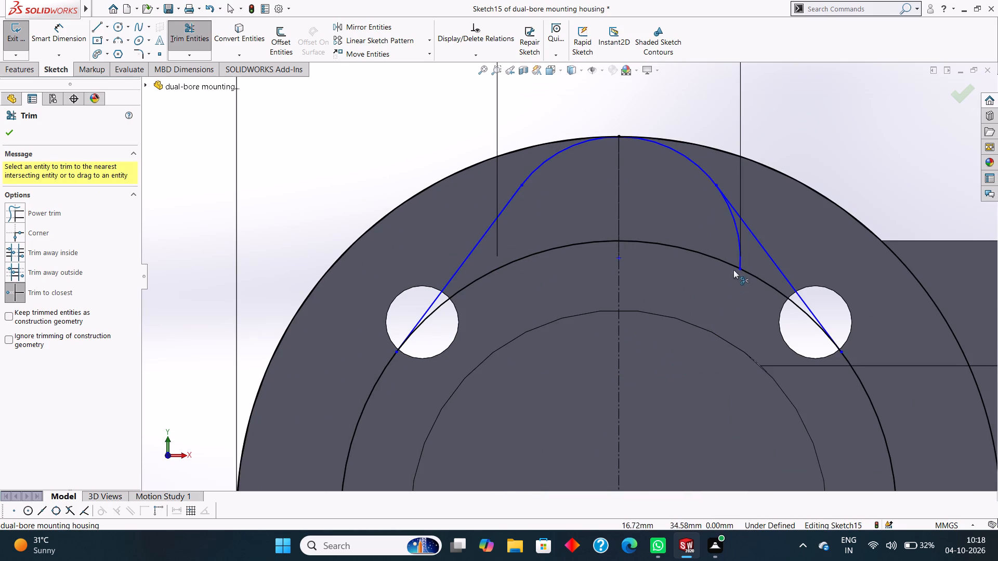
scroll(738, 237, up, 2)
scroll(694, 256, down, 7)
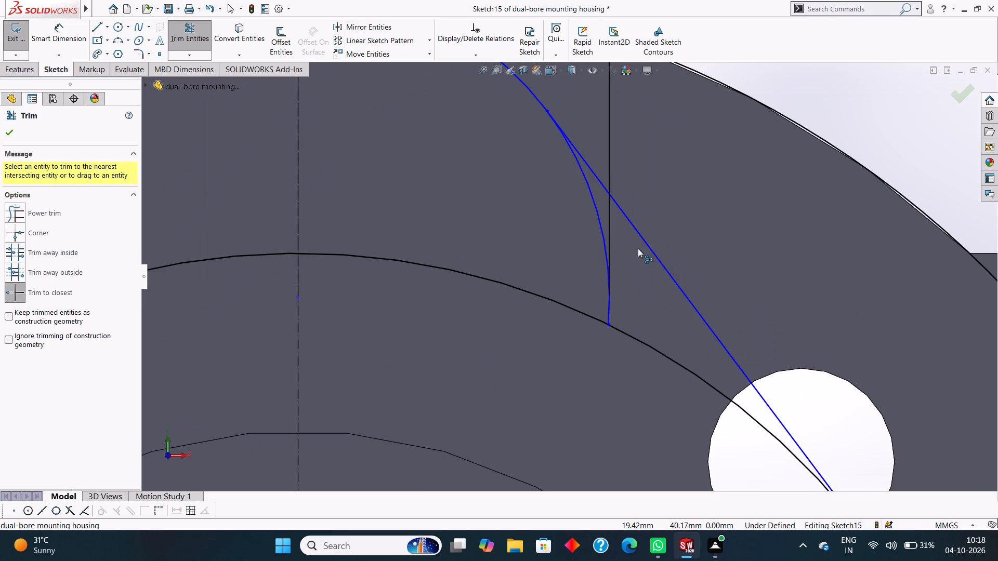
click(598, 219)
Trim away the 80 mm circle's arc between the two upper tangent lines, on both sides of the centerline.
scroll(598, 219, up, 3)
scroll(669, 246, up, 3)
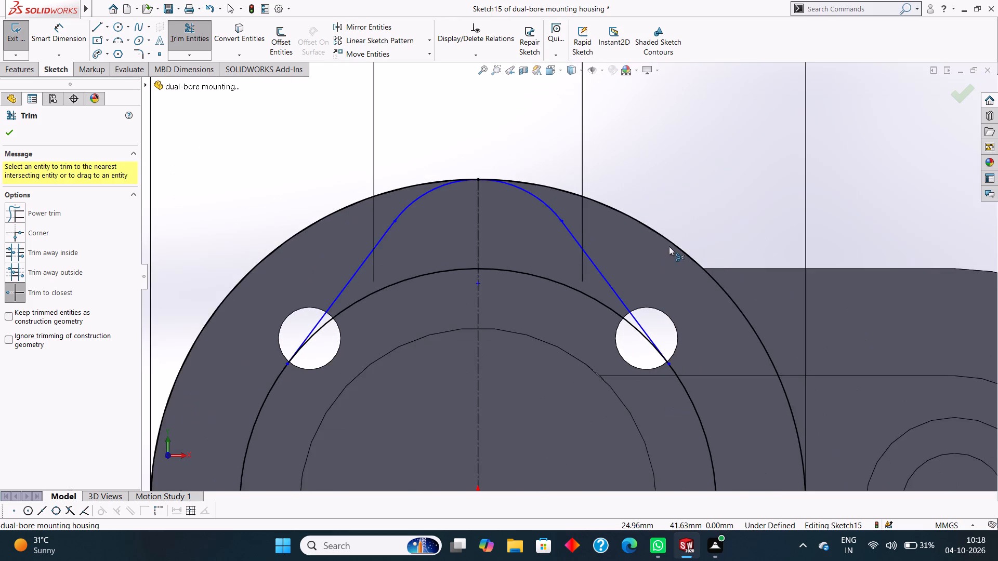
scroll(679, 296, up, 3)
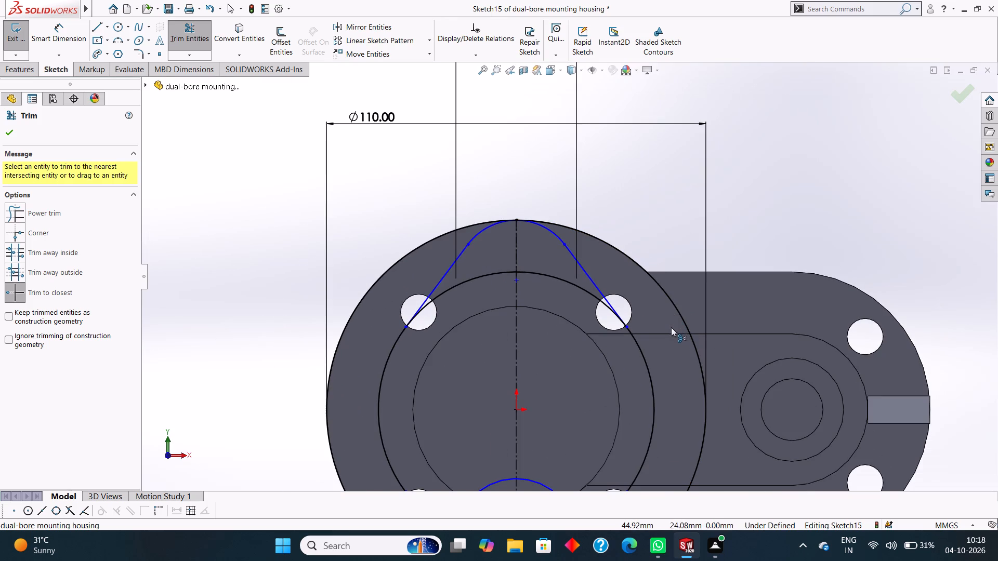
click(555, 278)
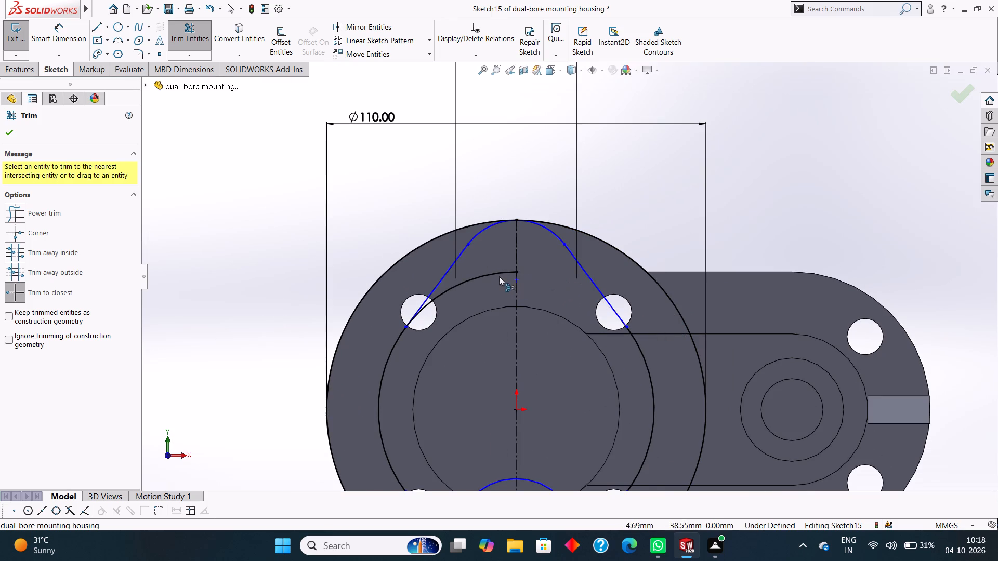
click(494, 273)
Trim the inner portions of the lower 35 mm circle, leaving only its outer arc between the two tangent lines.
scroll(494, 273, up, 5)
scroll(580, 331, down, 3)
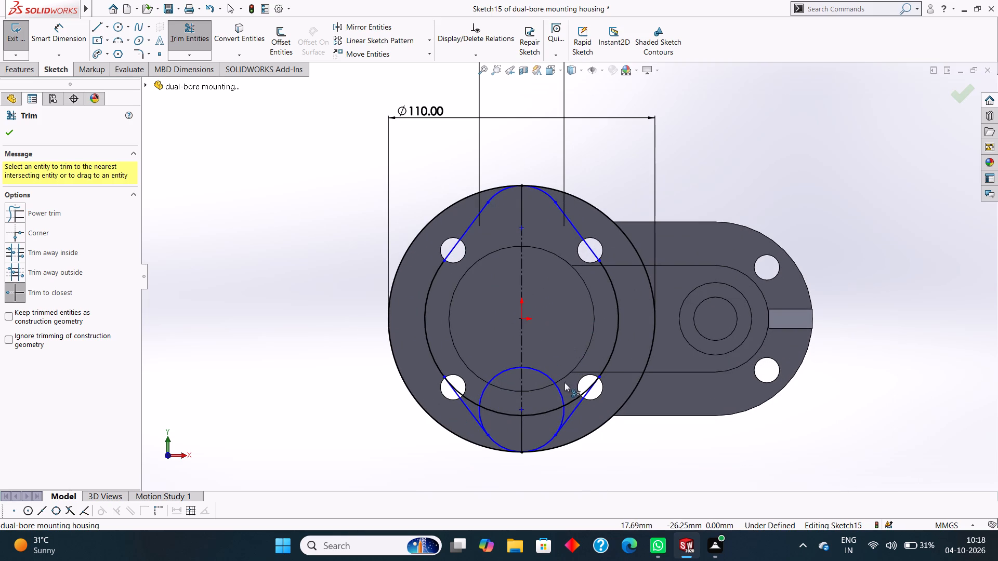
scroll(564, 383, down, 2)
click(560, 383)
click(477, 354)
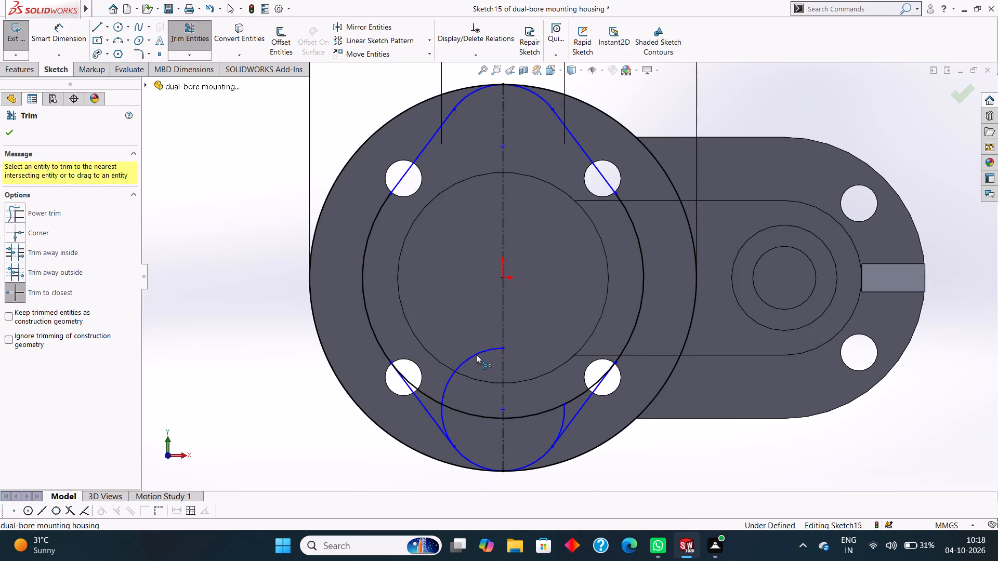
scroll(459, 425, down, 4)
click(450, 367)
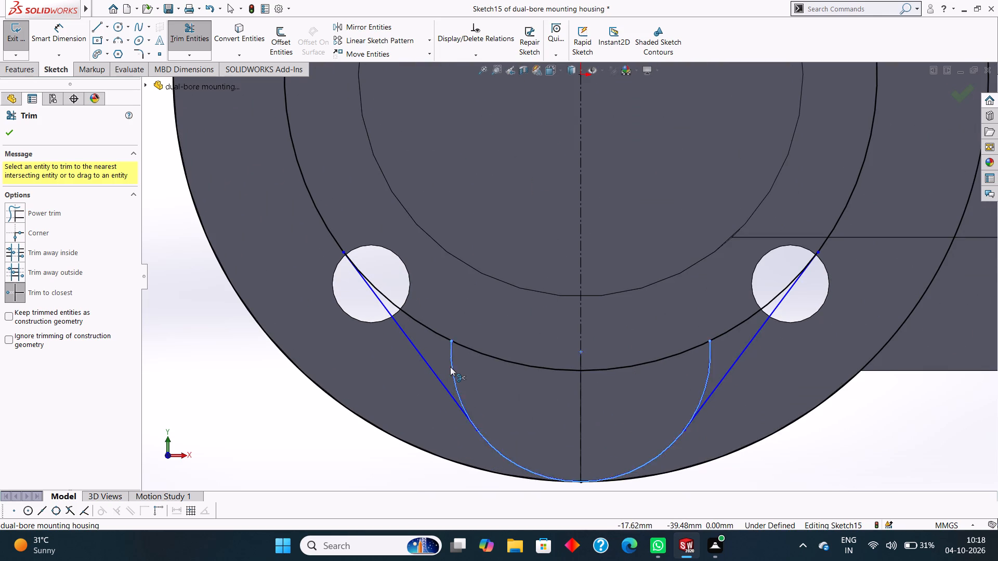
click(708, 352)
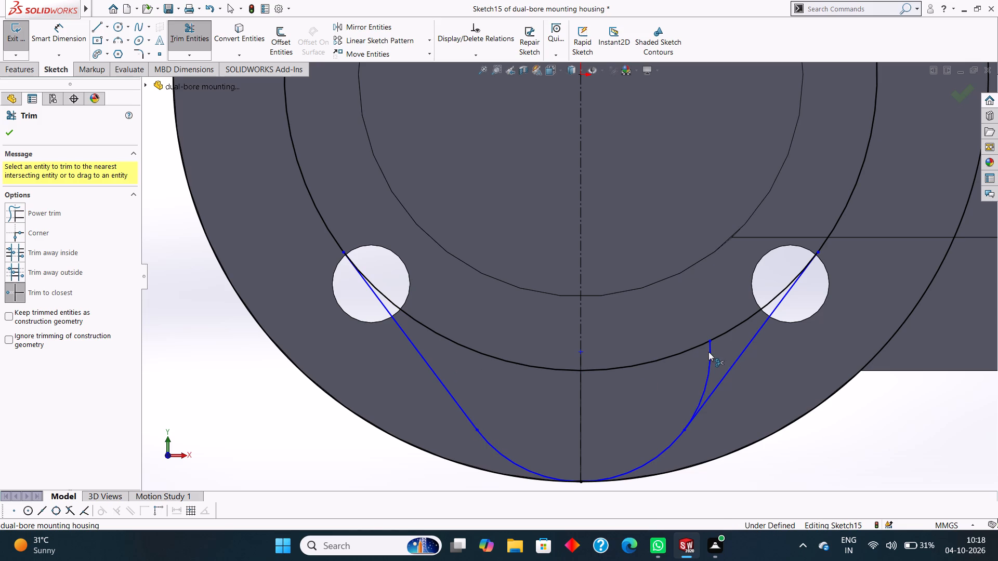
Trim away the 80 mm circle's arc between the two lower tangent lines, on both sides of the centerline.
click(717, 337)
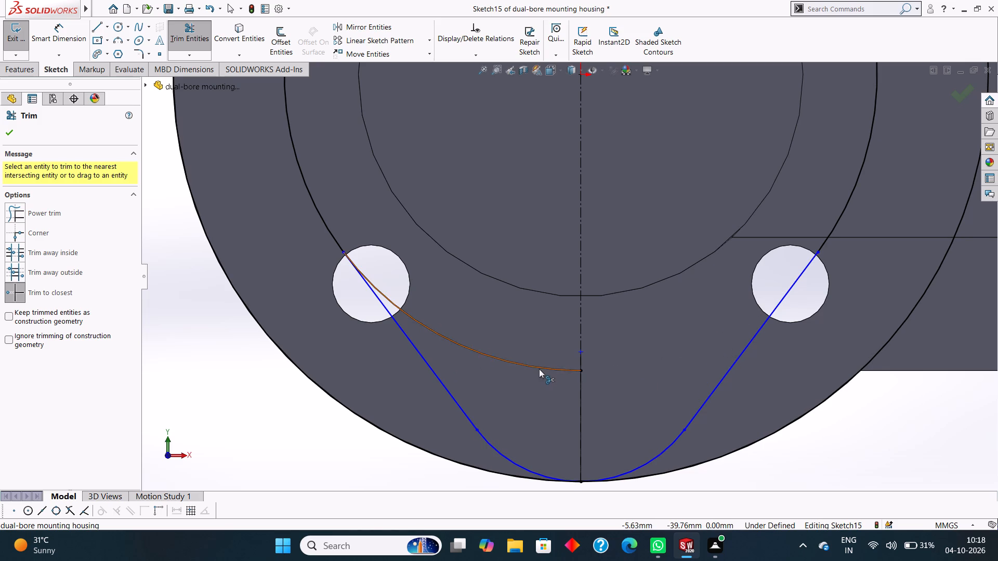
click(539, 366)
scroll(539, 366, up, 2)
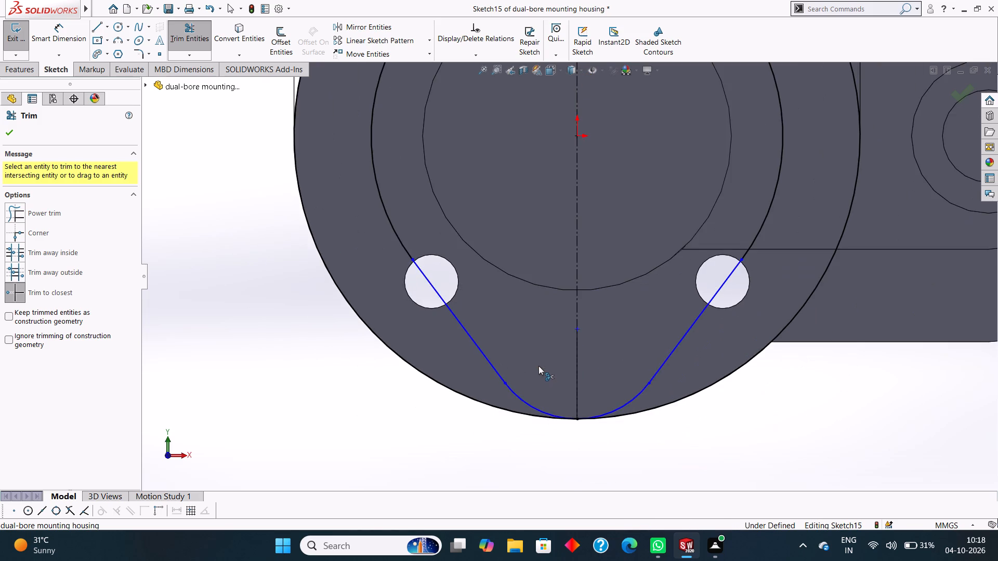
scroll(539, 366, up, 4)
scroll(570, 244, up, 1)
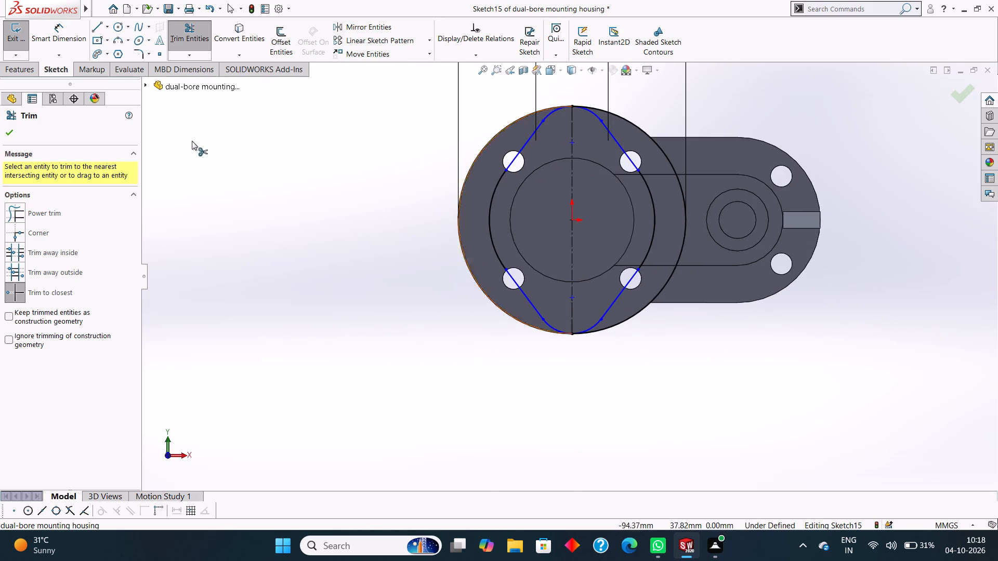
click(5, 130)
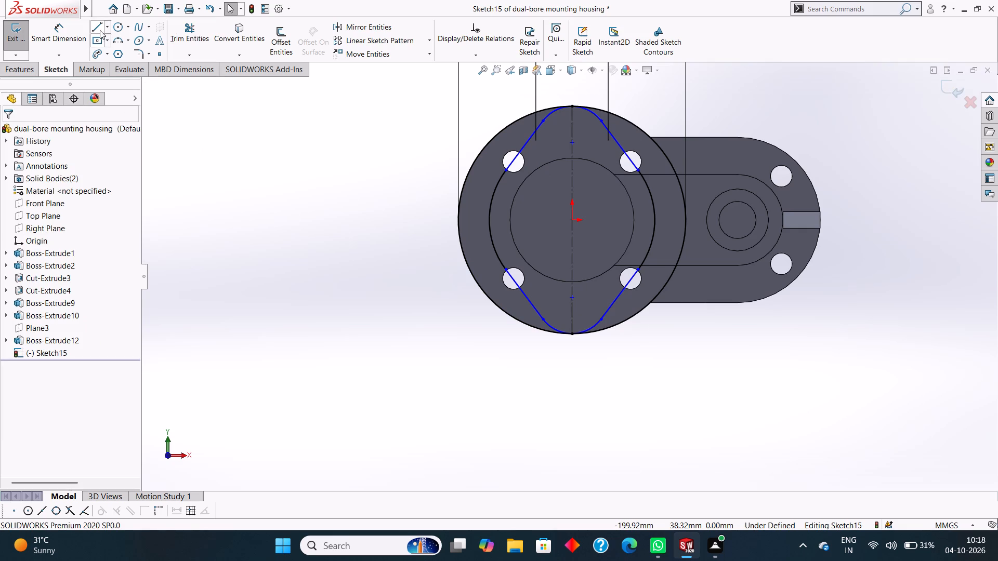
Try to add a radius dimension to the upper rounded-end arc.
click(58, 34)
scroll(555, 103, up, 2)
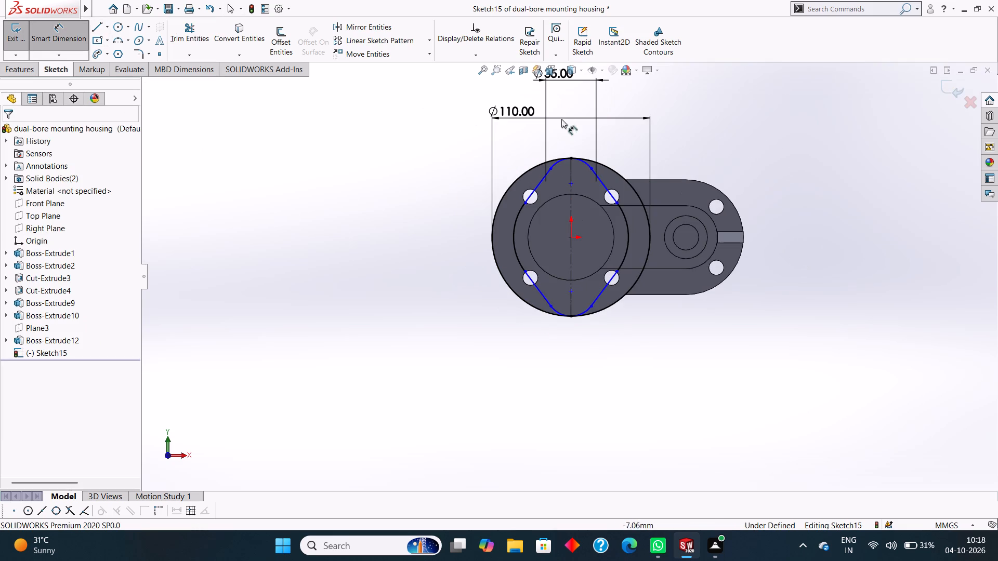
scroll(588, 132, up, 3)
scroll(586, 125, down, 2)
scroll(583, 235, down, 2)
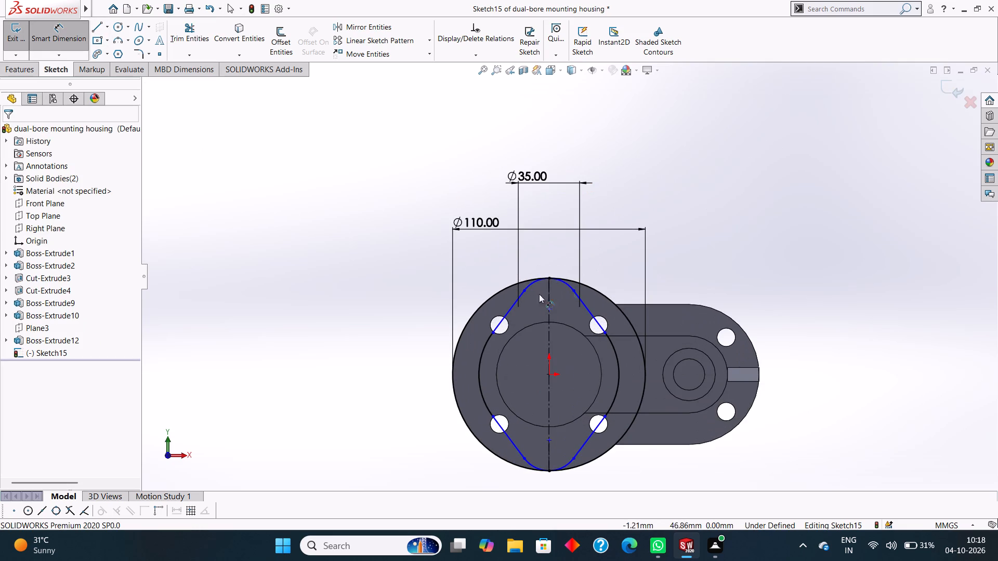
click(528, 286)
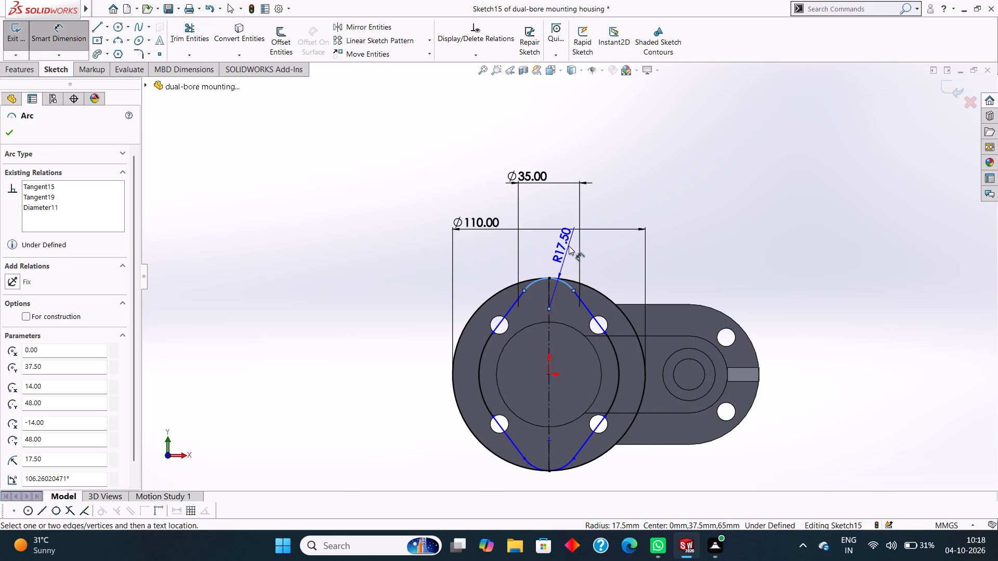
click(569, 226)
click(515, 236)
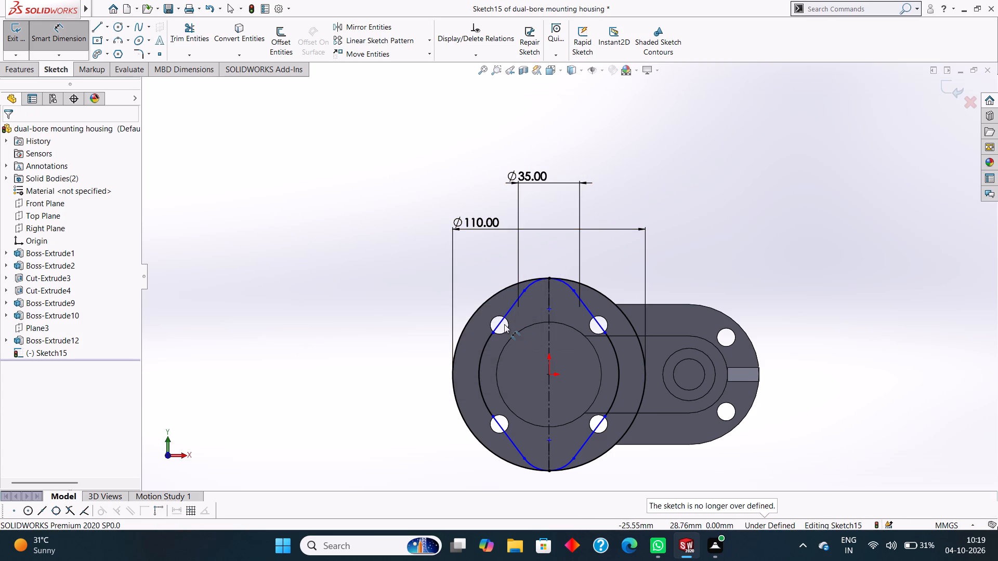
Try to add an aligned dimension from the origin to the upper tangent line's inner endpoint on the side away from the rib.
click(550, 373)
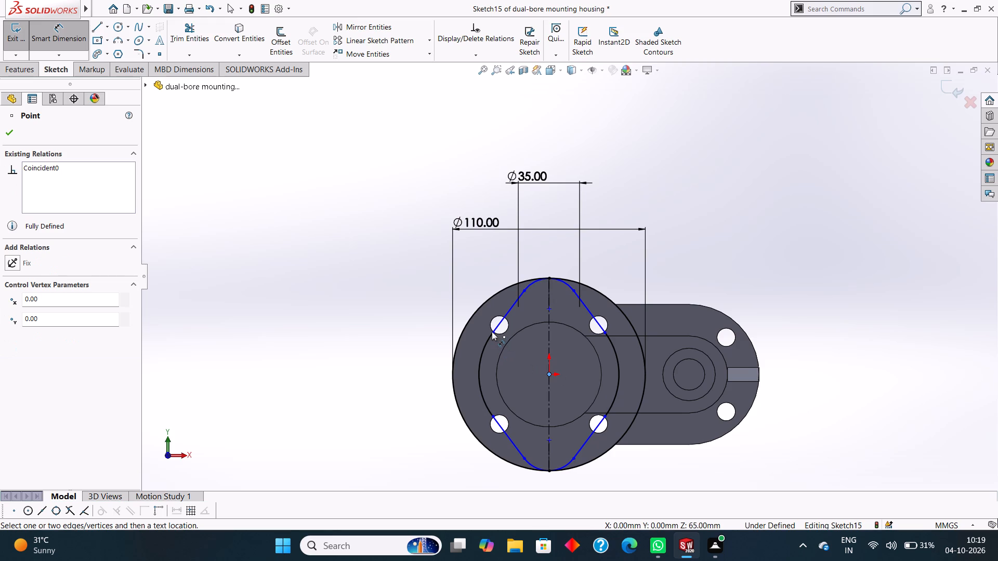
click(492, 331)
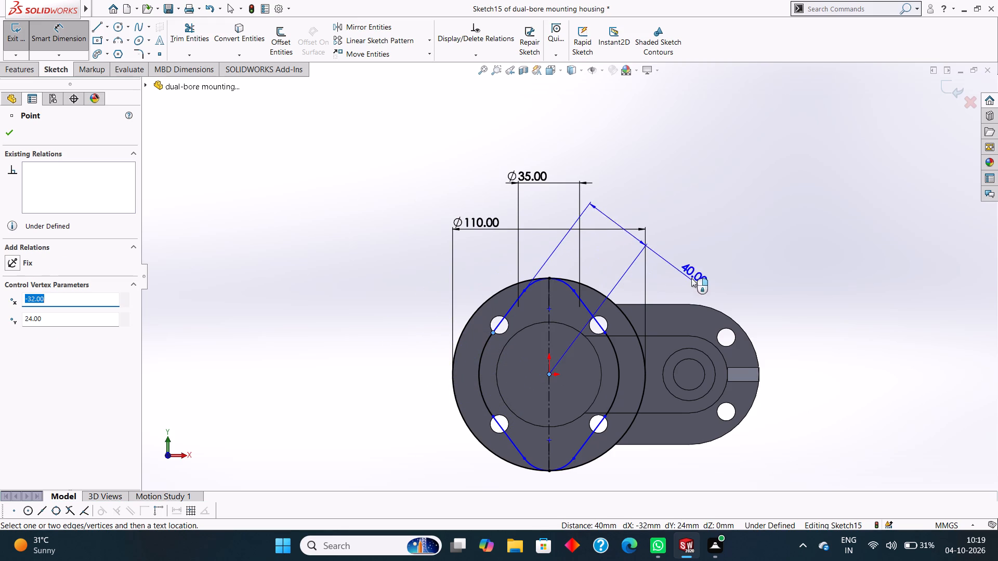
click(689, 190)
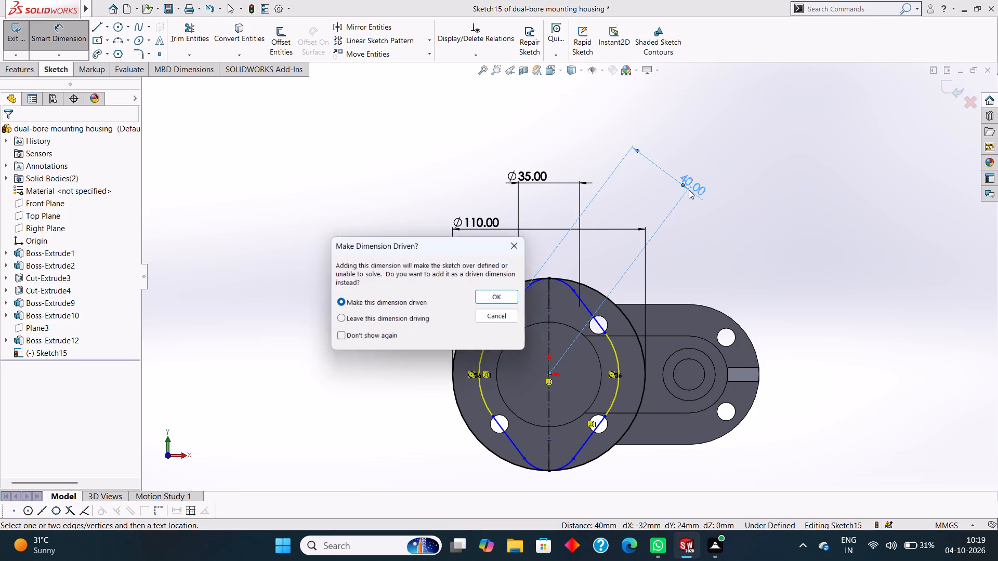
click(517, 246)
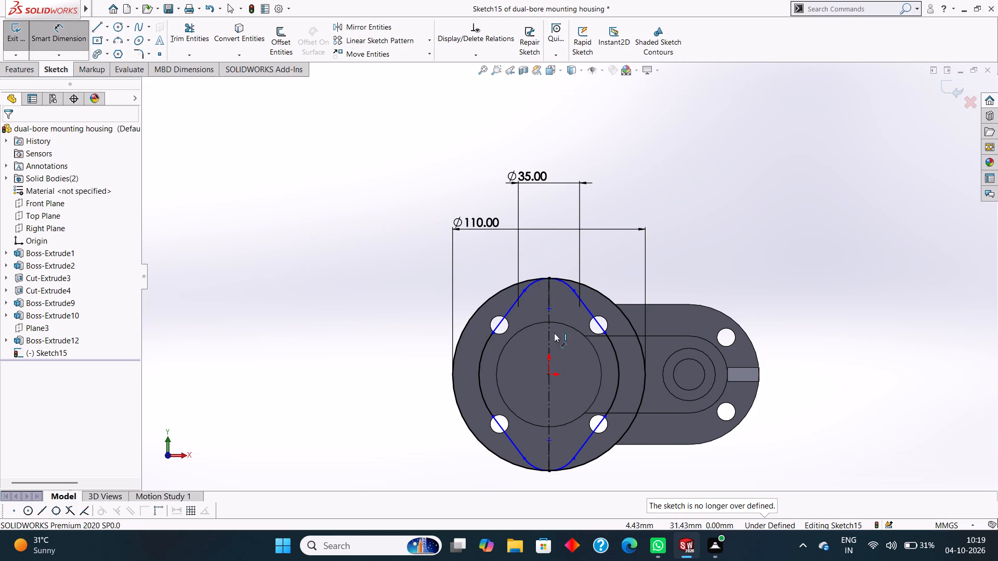
Add a 32 mm horizontal dimension from the origin to the upper tangent line's inner endpoint on the side away from the rib.
click(548, 375)
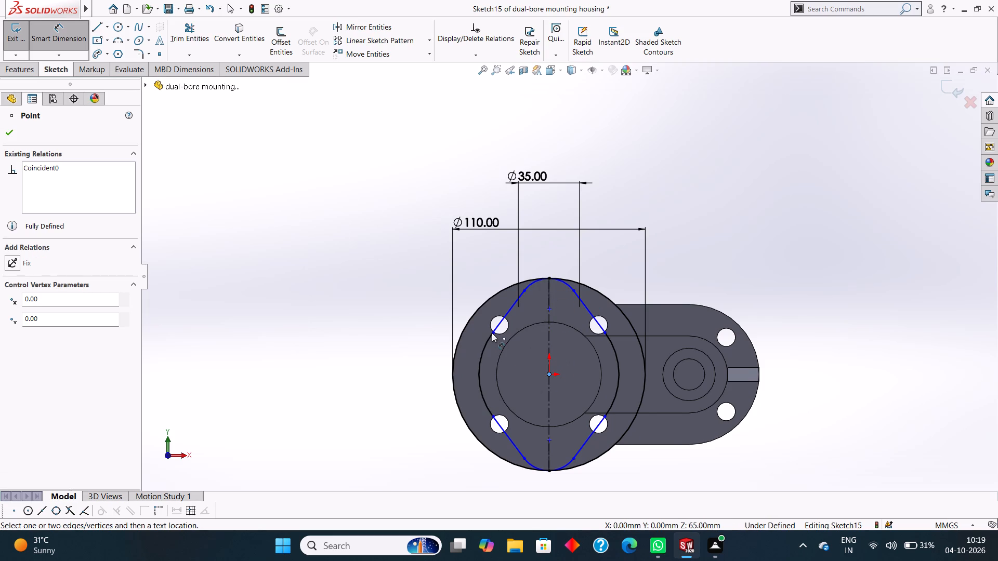
click(492, 332)
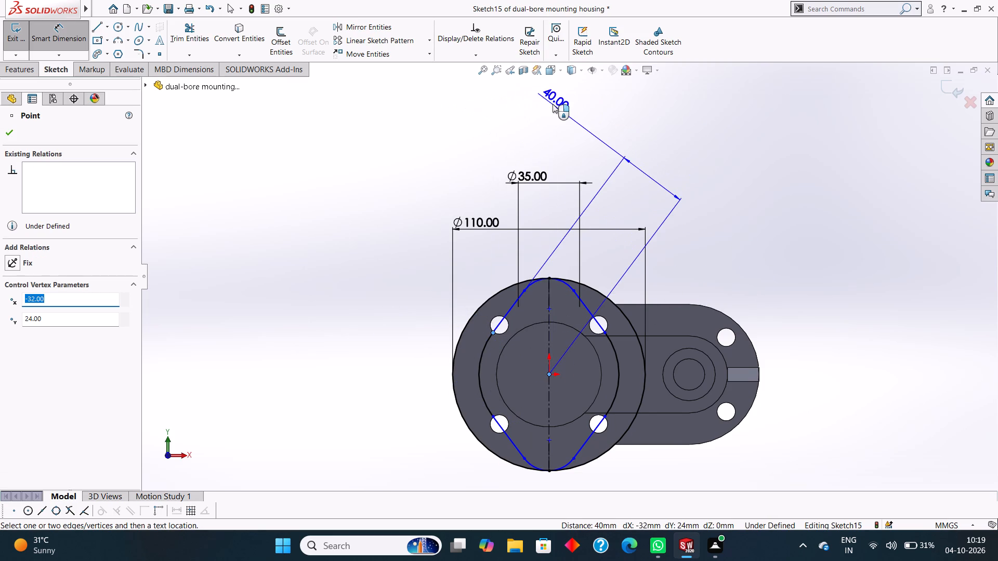
click(535, 92)
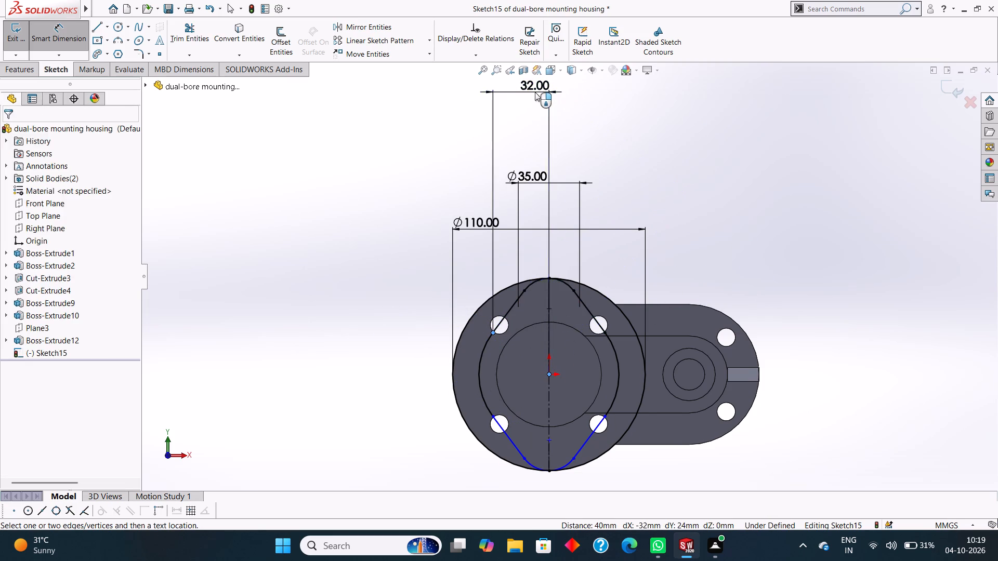
click(492, 77)
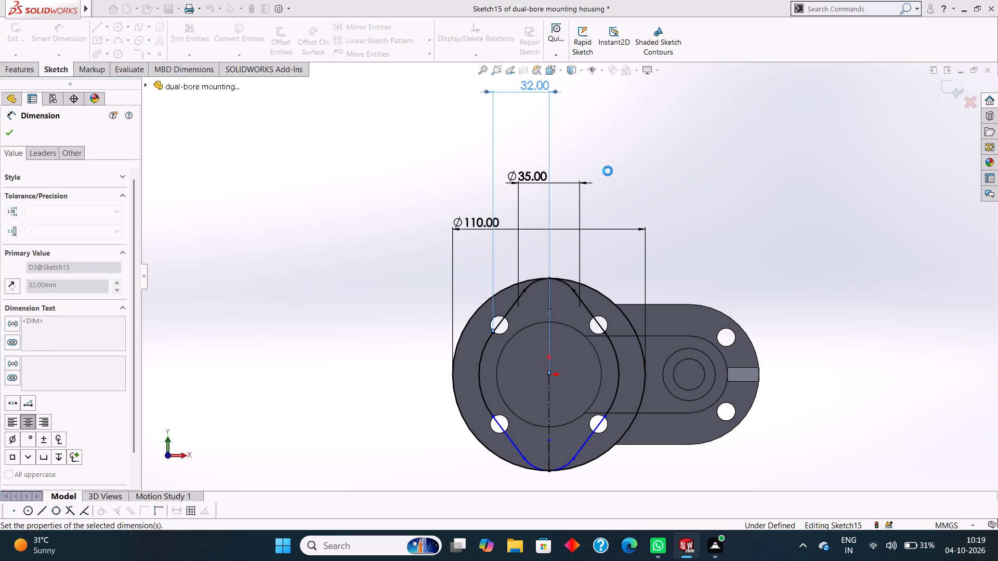
click(14, 132)
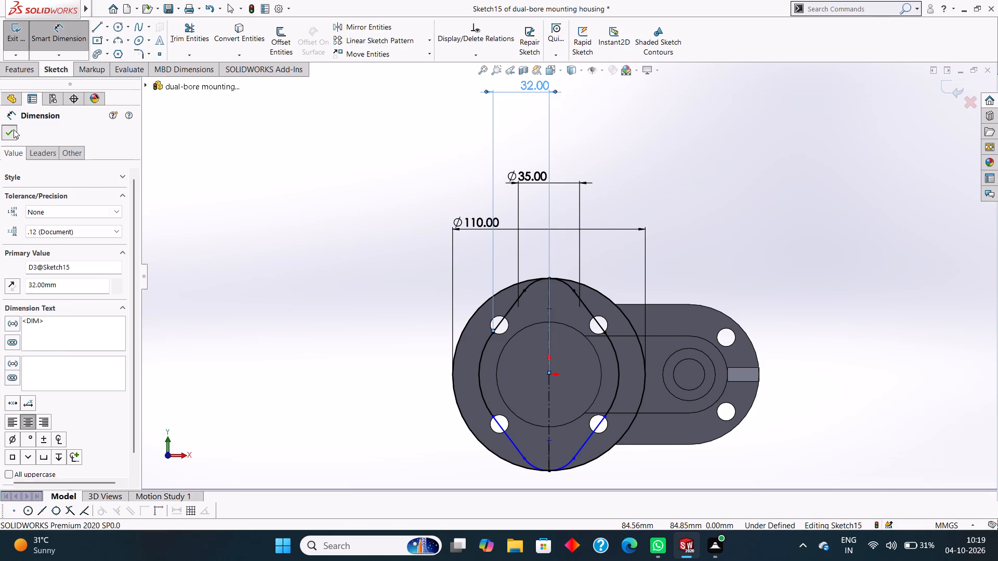
Add a 32 mm horizontal dimension from the origin to the lower tangent line's inner endpoint on the side away from the rib.
click(43, 35)
scroll(543, 374, up, 2)
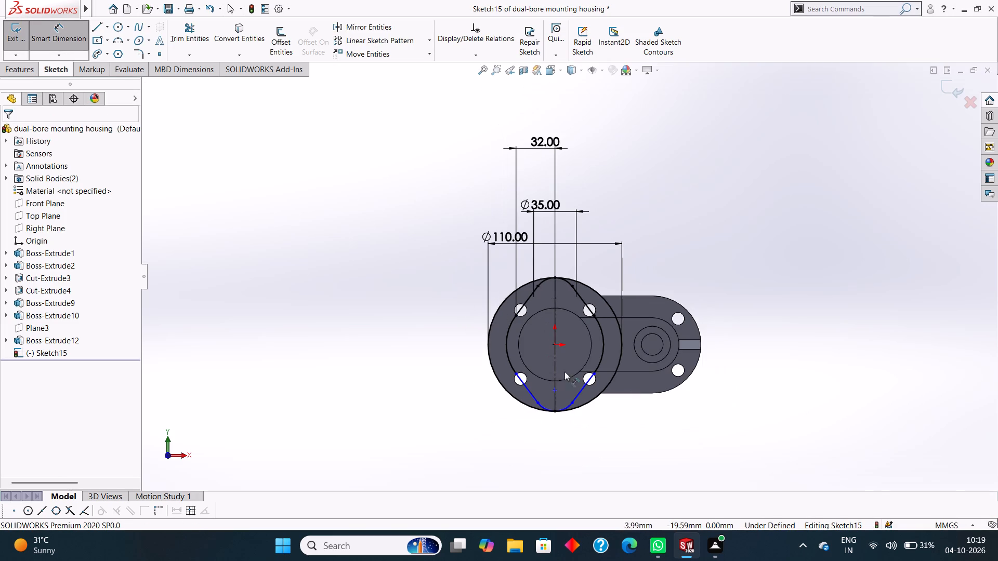
click(554, 344)
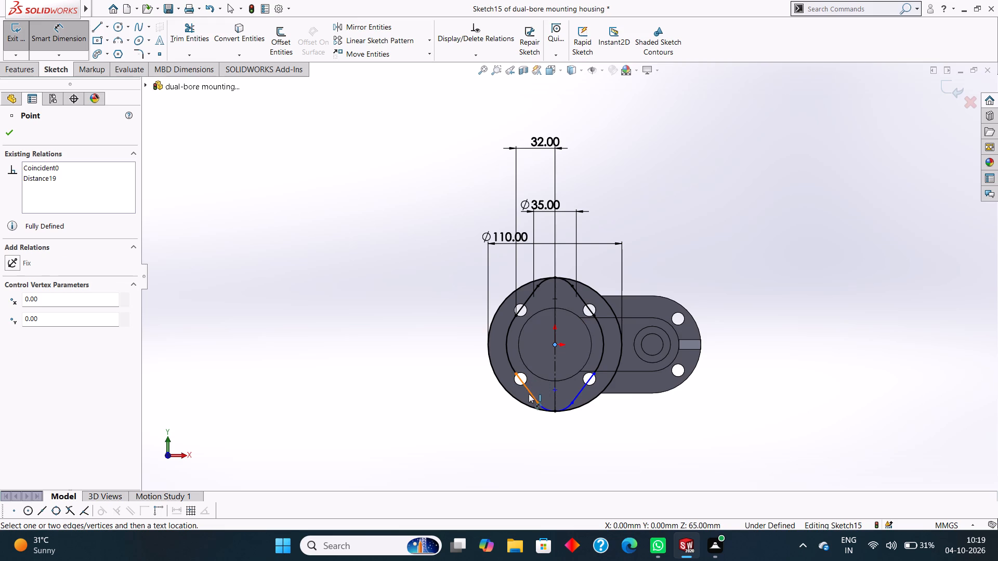
click(516, 371)
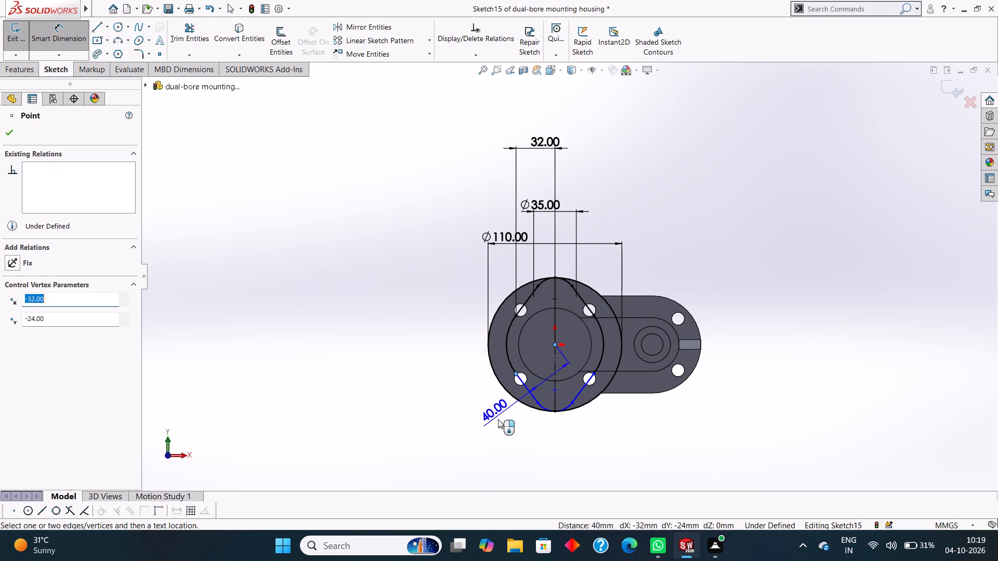
click(537, 452)
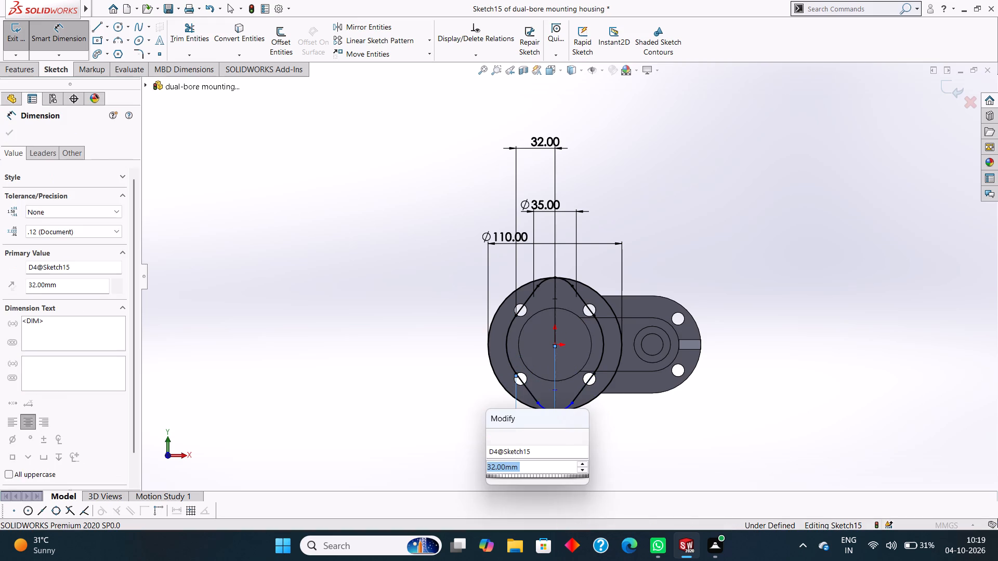
click(494, 433)
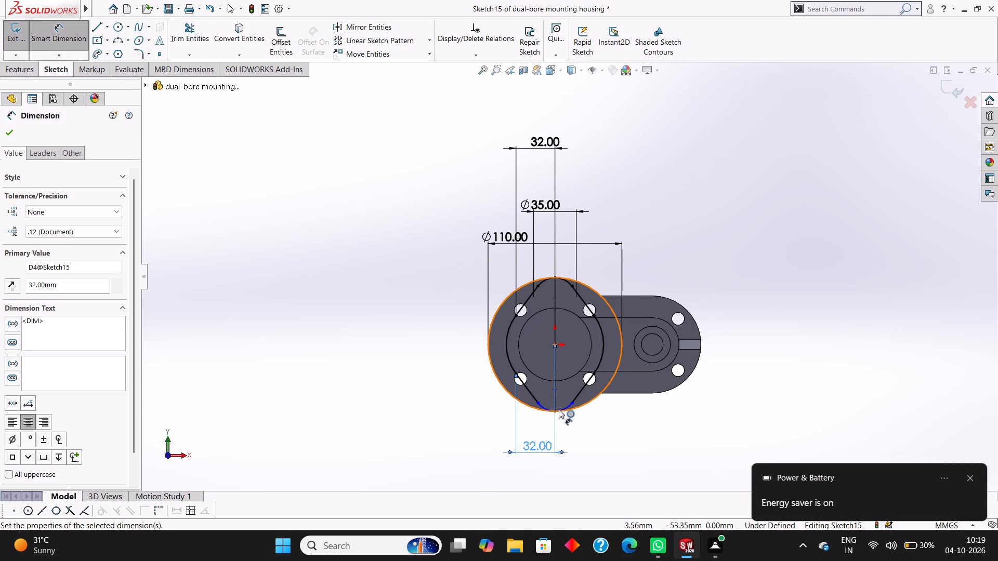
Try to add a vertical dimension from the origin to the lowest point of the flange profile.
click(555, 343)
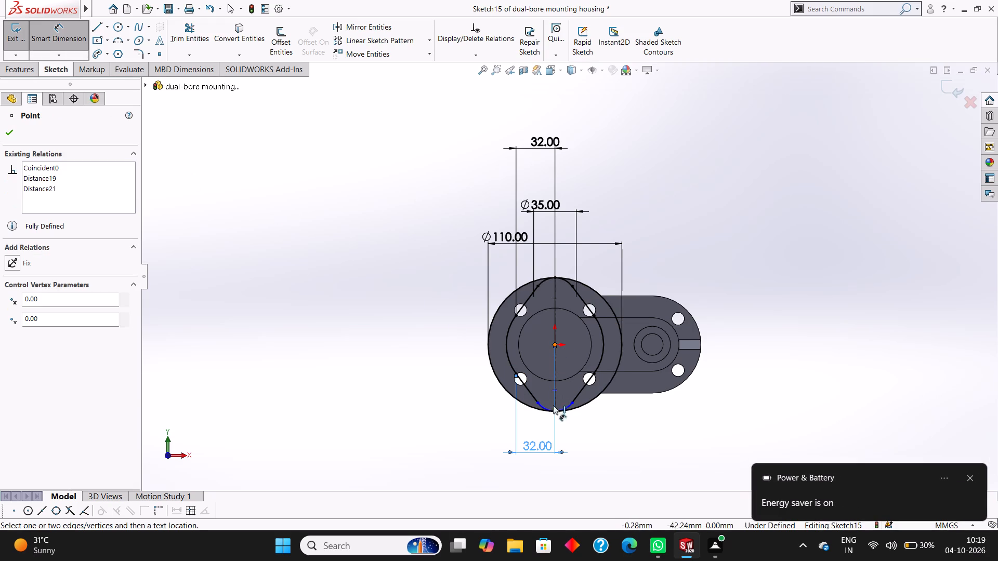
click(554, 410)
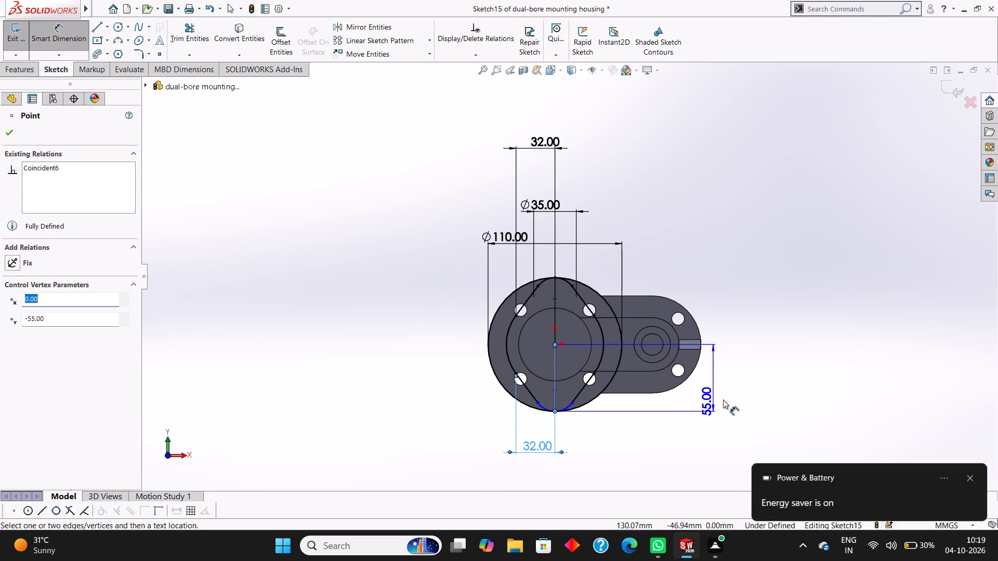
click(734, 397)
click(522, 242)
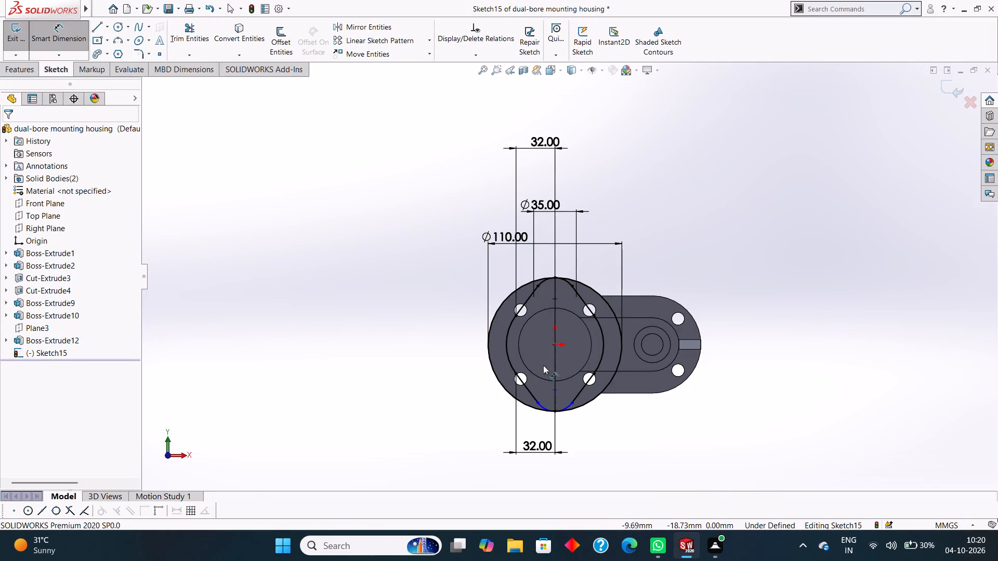
Add a 48 mm vertical dimension from the origin to the lower tangent line's outer endpoint on the rib side.
click(554, 343)
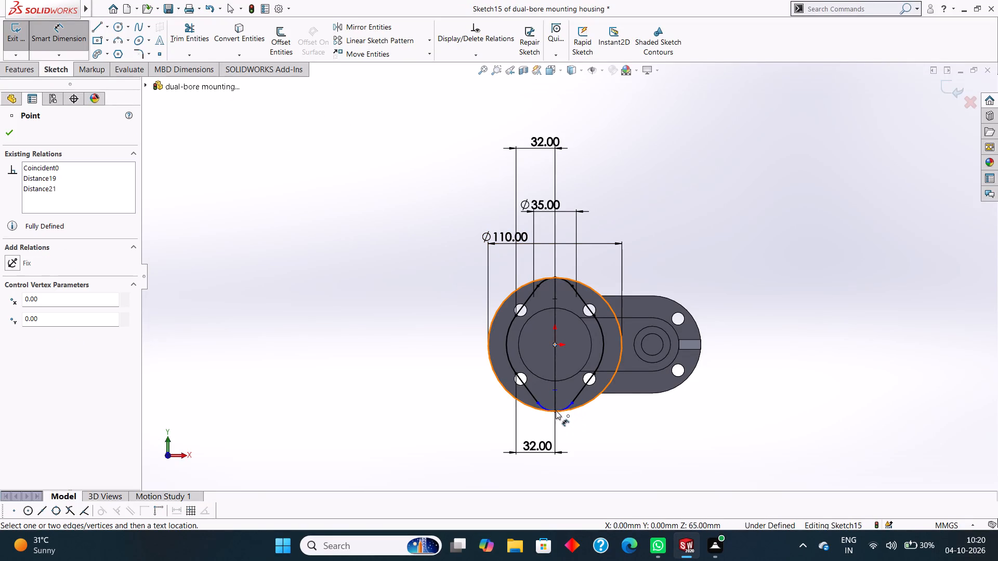
click(573, 403)
click(722, 393)
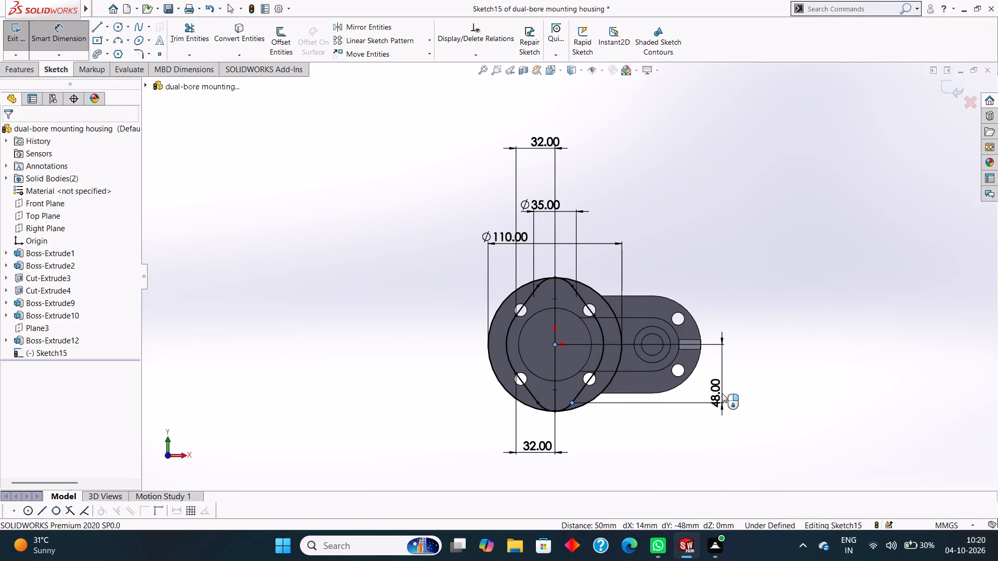
click(678, 375)
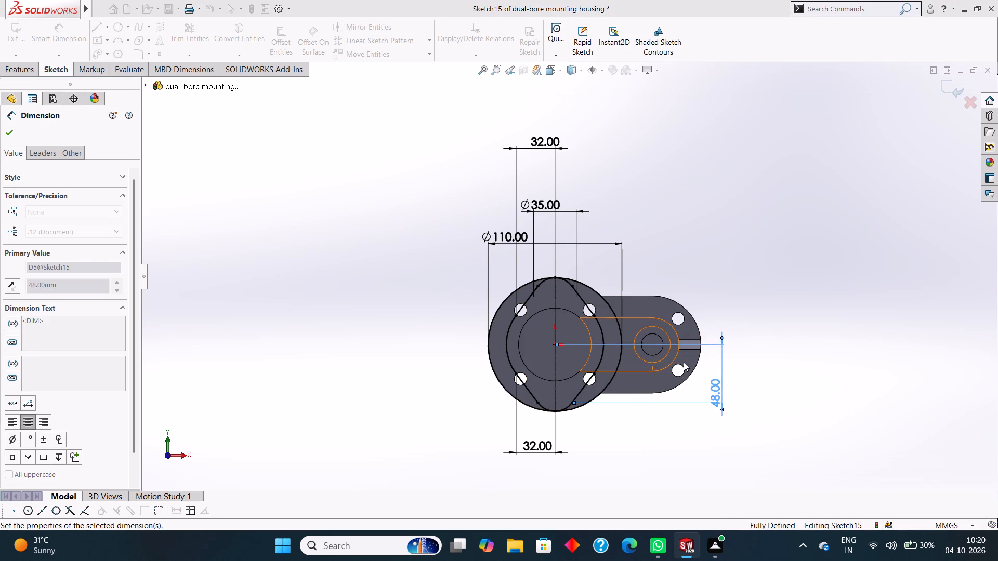
click(12, 138)
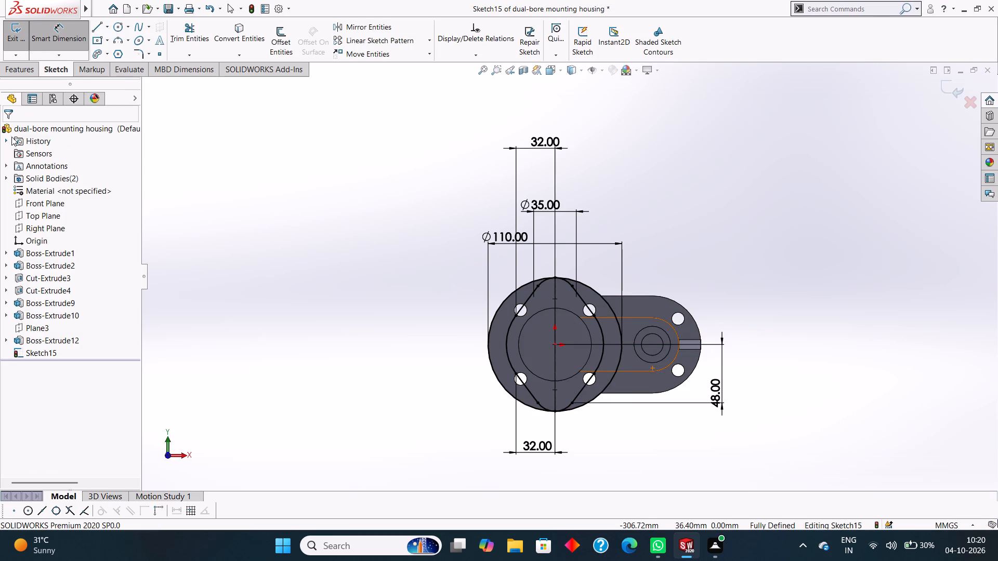
Trim away both halves of the 110 mm circle surrounding the flange profile.
middle_drag(852, 461, 850, 324)
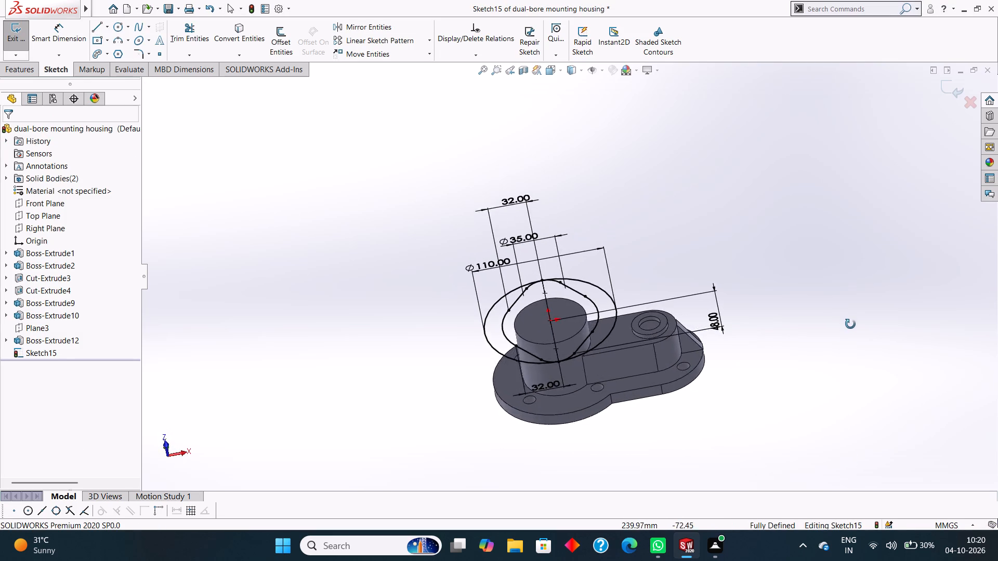
middle_drag(850, 324, 852, 446)
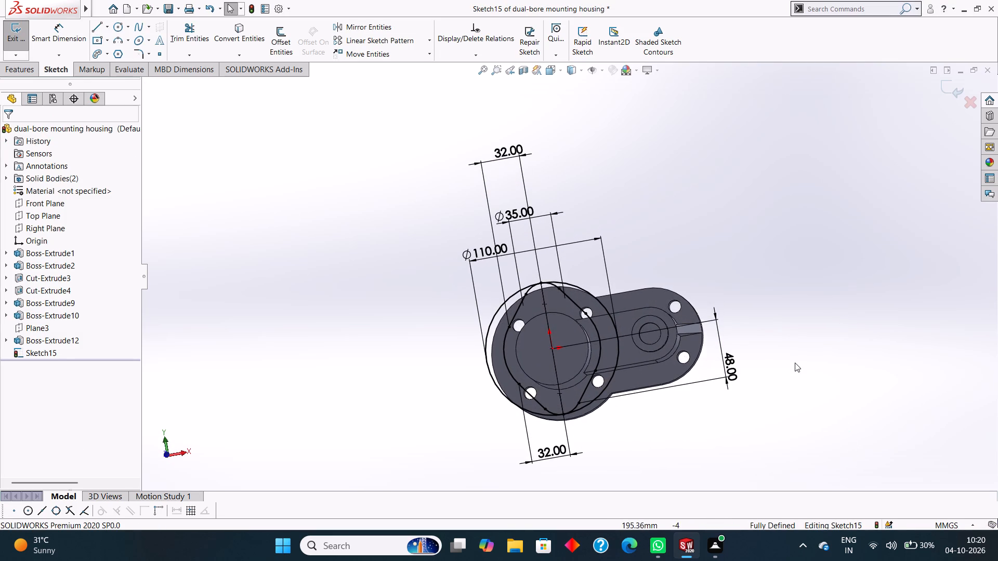
scroll(795, 363, up, 1)
click(565, 318)
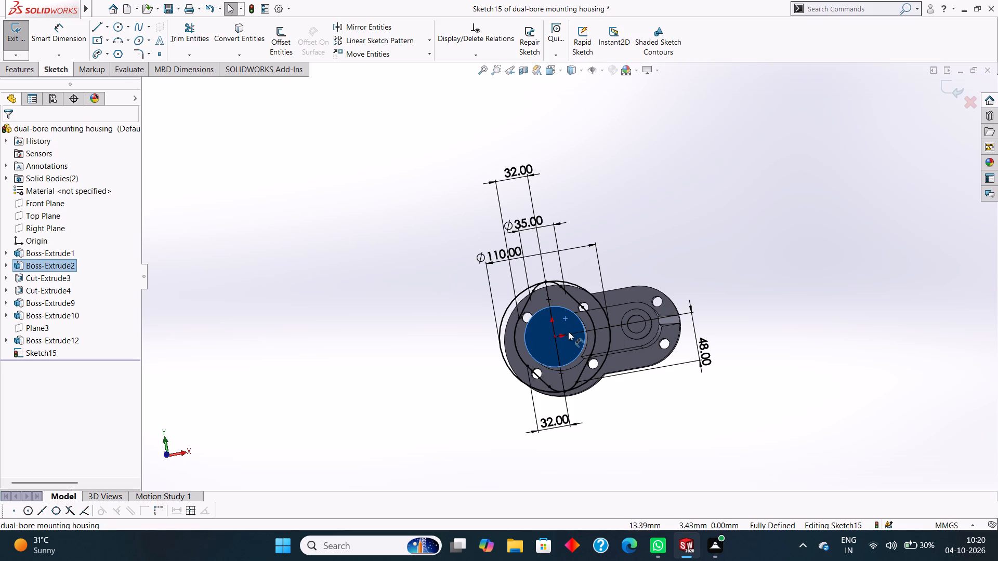
key(ctrl+8)
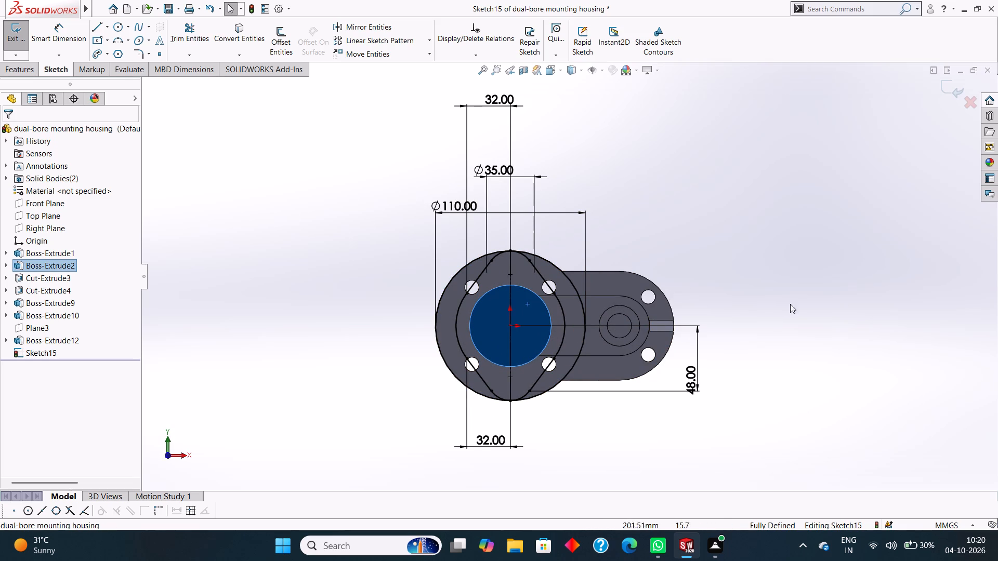
click(190, 31)
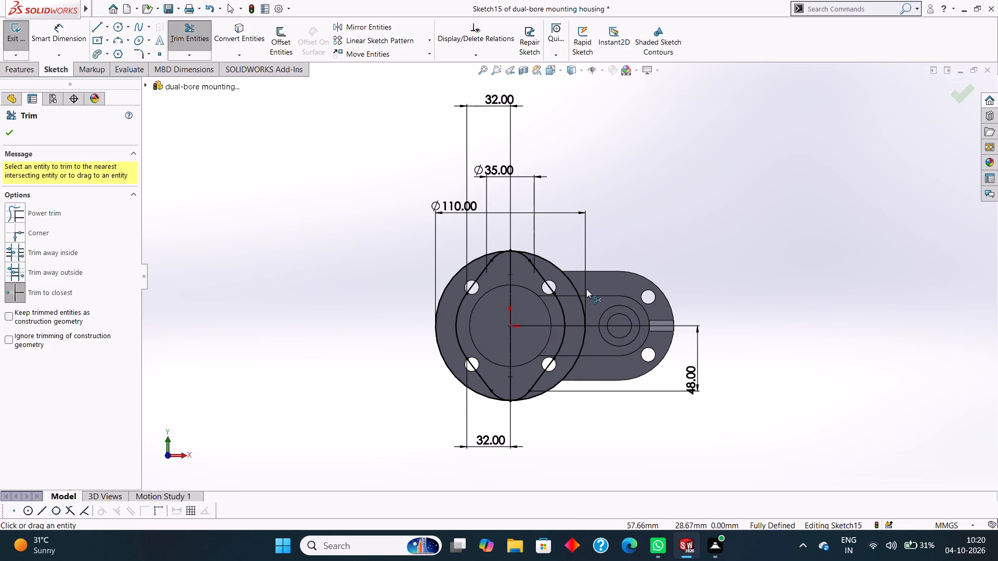
click(575, 287)
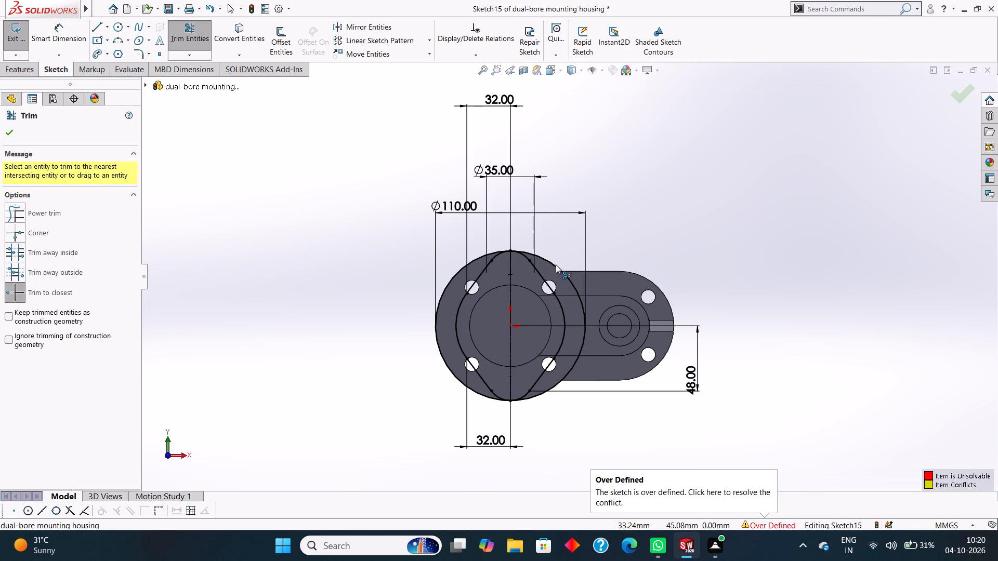
click(555, 264)
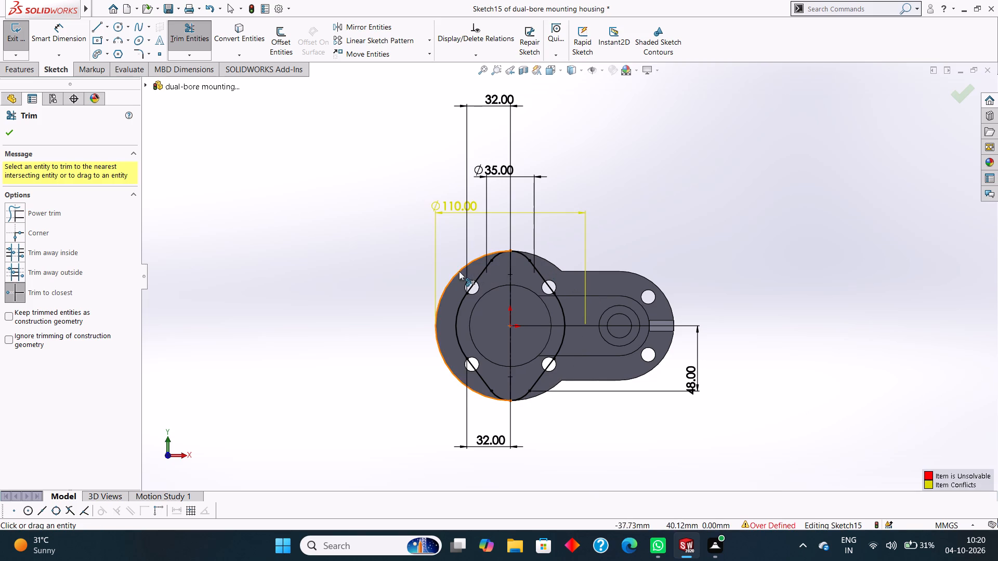
click(456, 272)
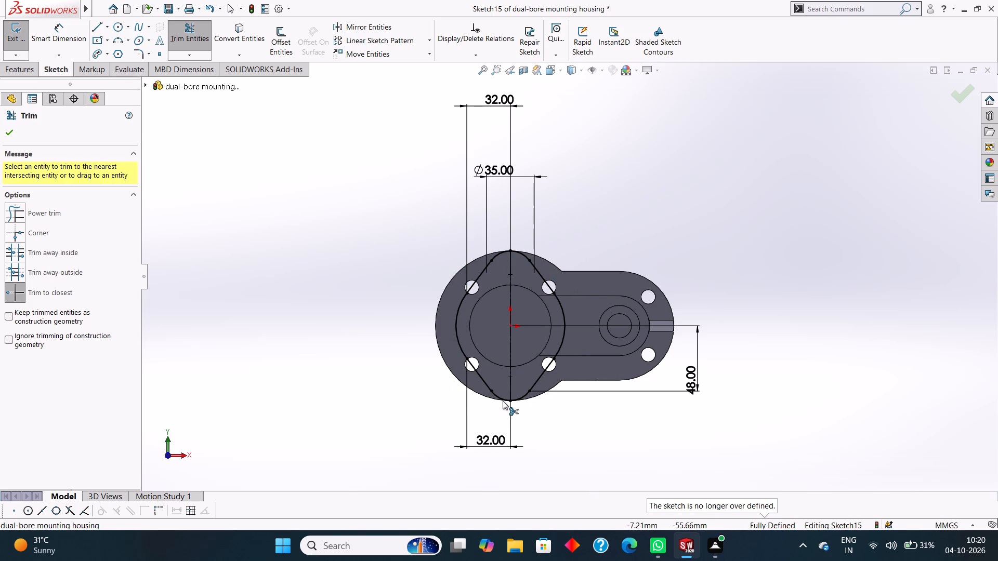
click(8, 127)
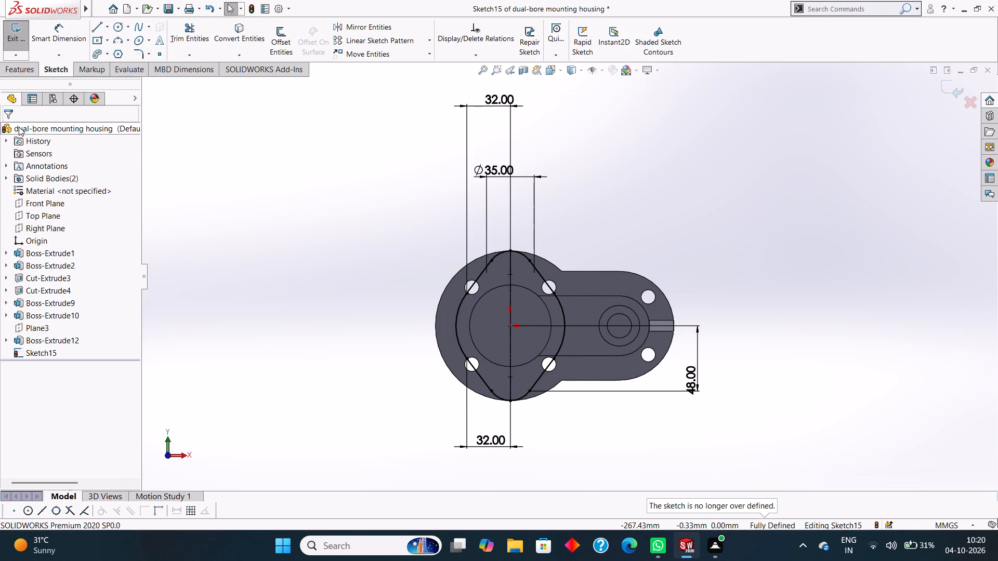
Save the part.
key(ctrl+s)
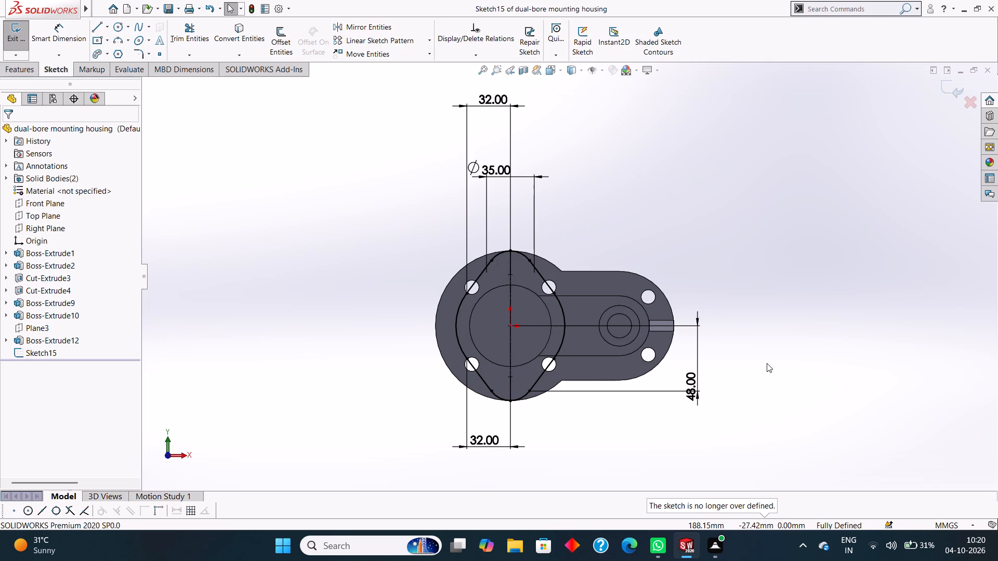
Extrude the flange profile as a blind boss 10 mm deep, merged with the cylindrical body.
click(16, 67)
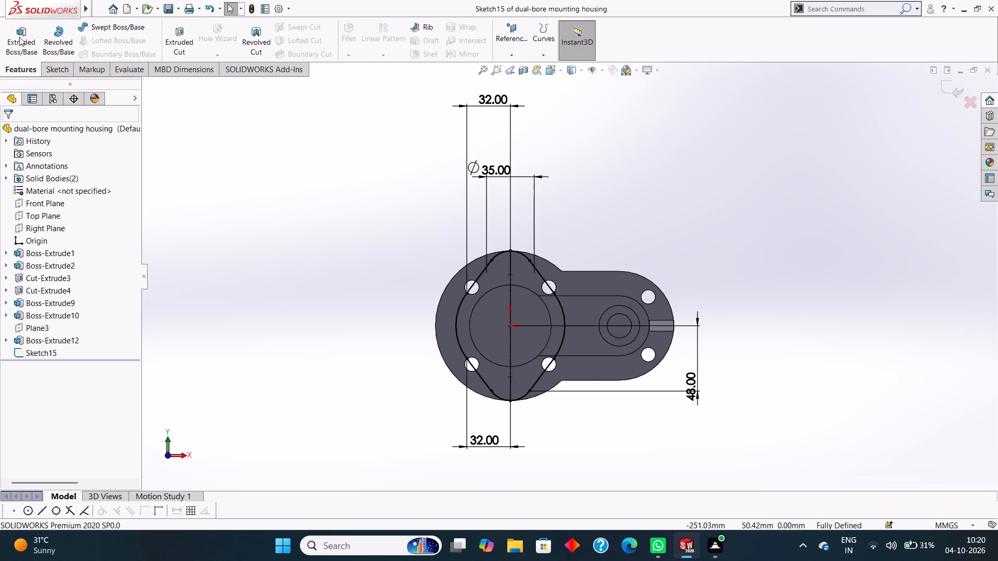
click(19, 37)
middle_drag(796, 309, 770, 191)
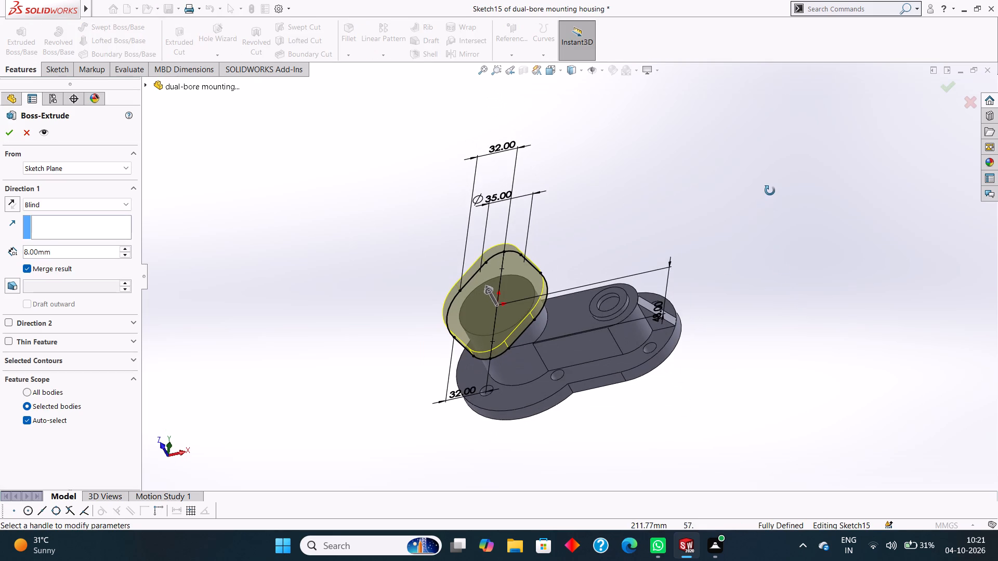
middle_drag(770, 191, 772, 192)
click(72, 248)
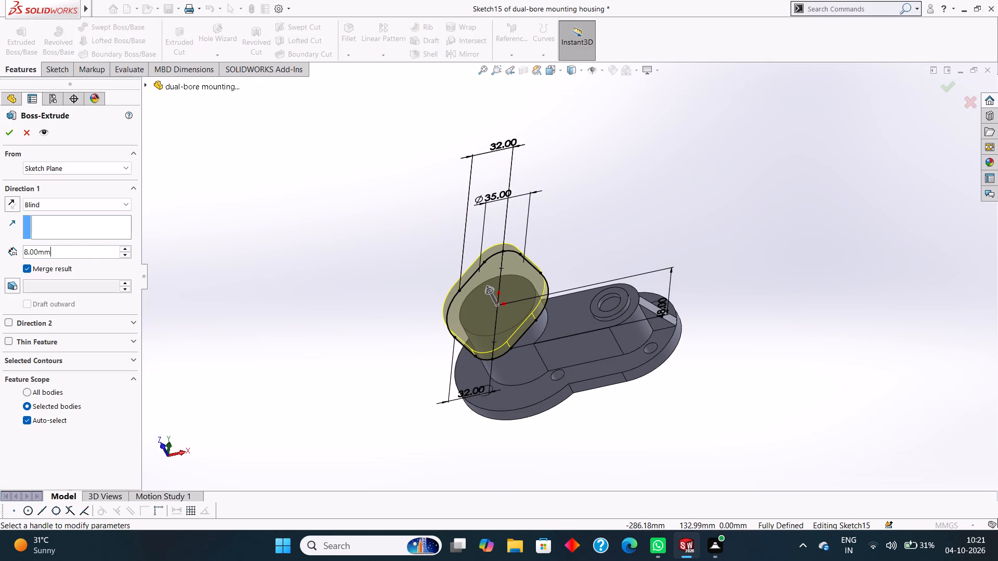
drag(87, 249, 17, 247)
text(10)
key(Return)
click(9, 134)
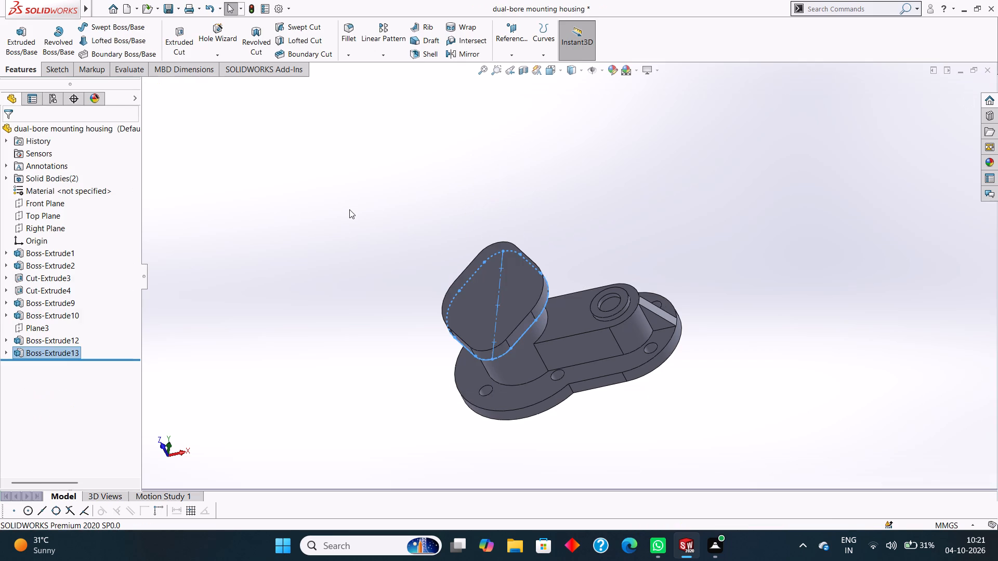
click(349, 209)
Start a sketch on the new flange's top face and draw a circle of about 20.8 mm radius centred on the origin.
middle_drag(427, 196, 466, 154)
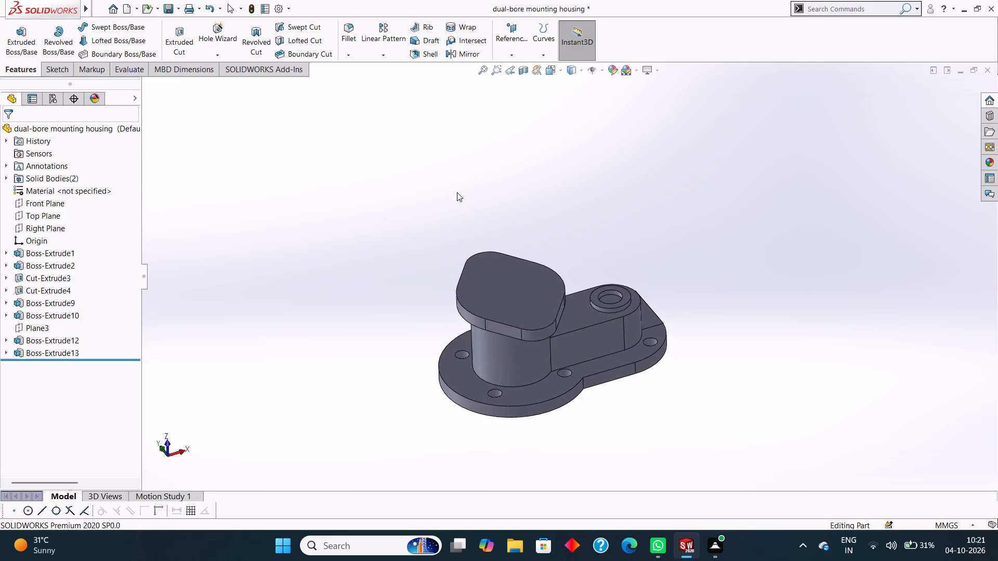
middle_drag(403, 242, 378, 279)
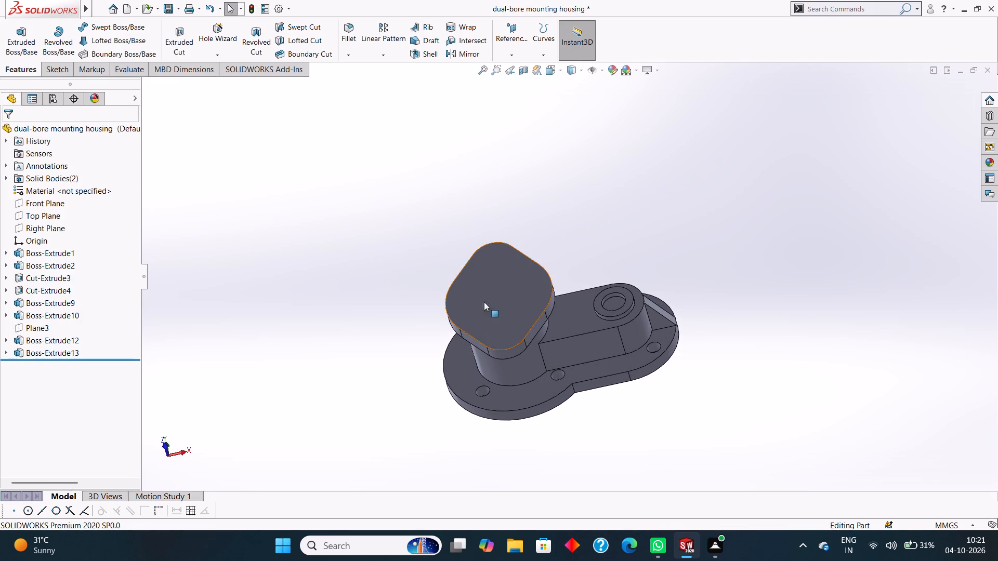
click(490, 298)
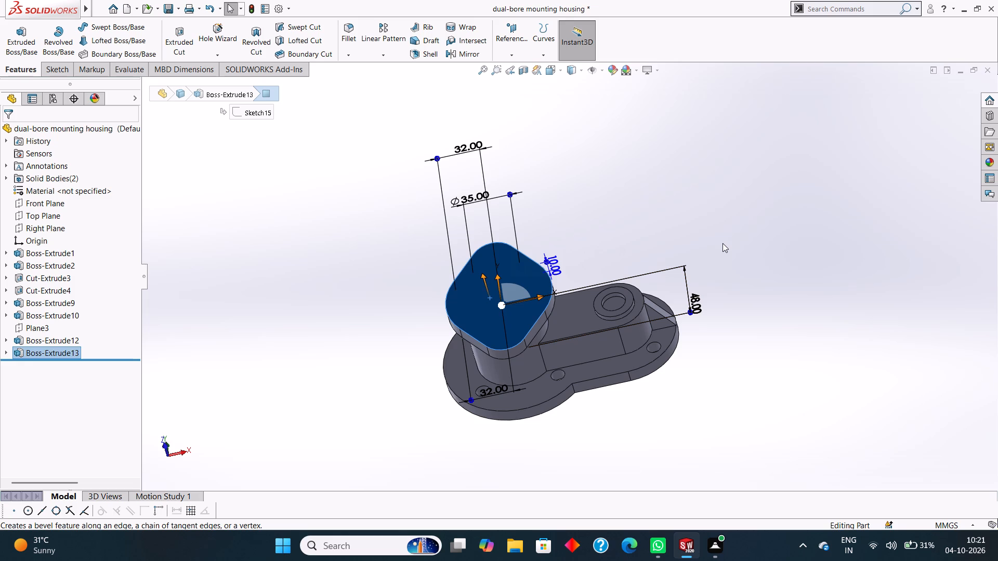
key(ctrl+8)
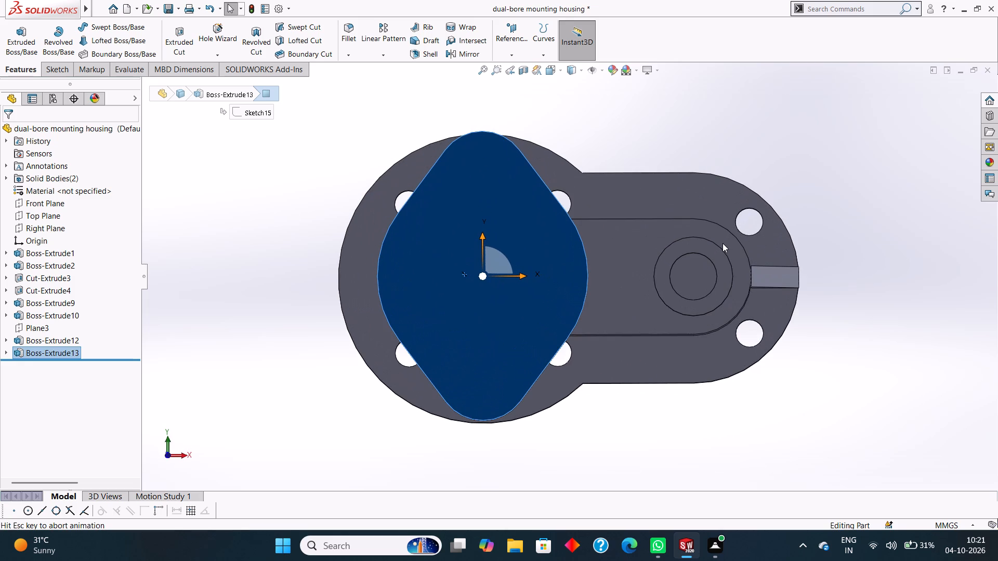
key(Escape)
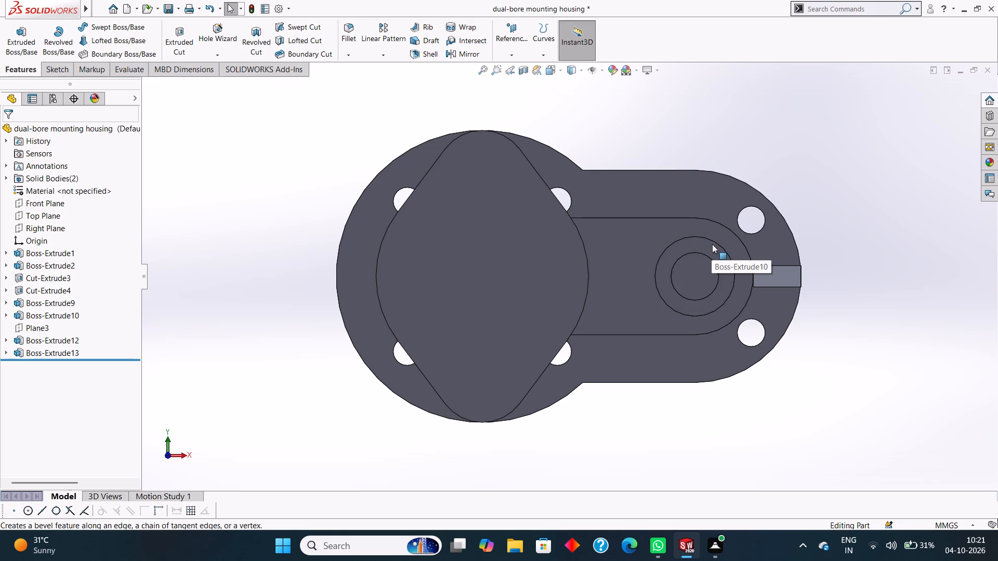
right_click(487, 248)
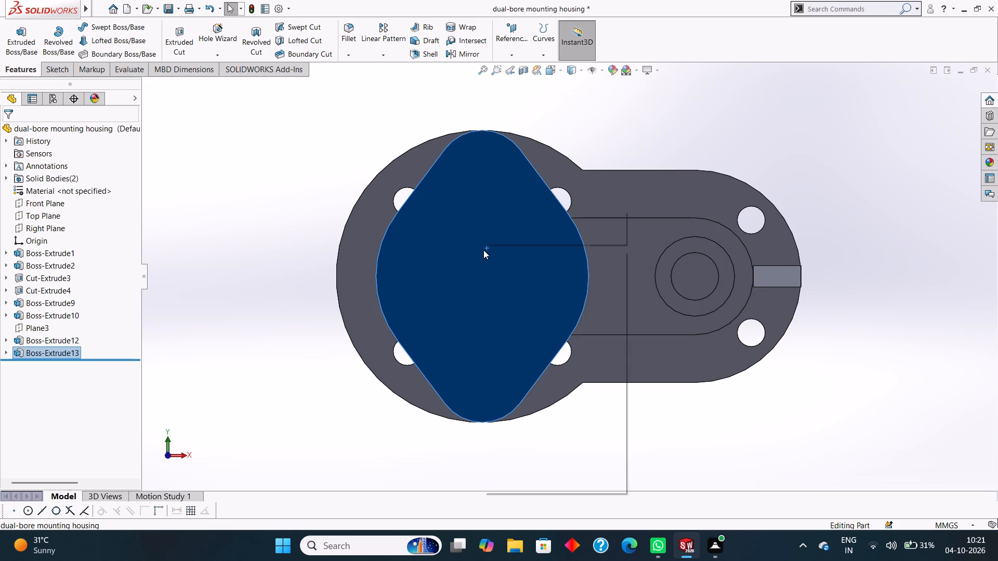
click(509, 235)
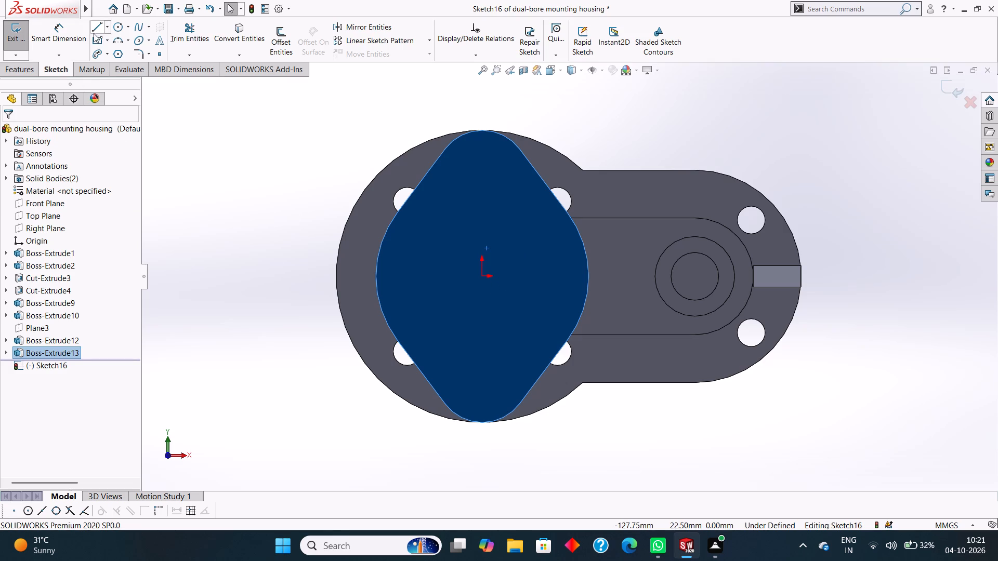
click(116, 26)
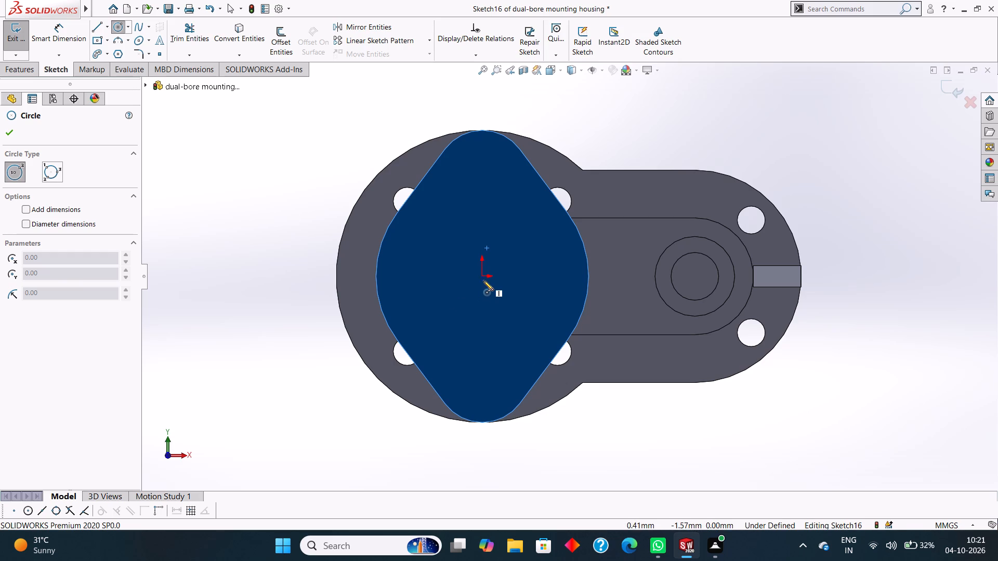
drag(482, 276, 514, 299)
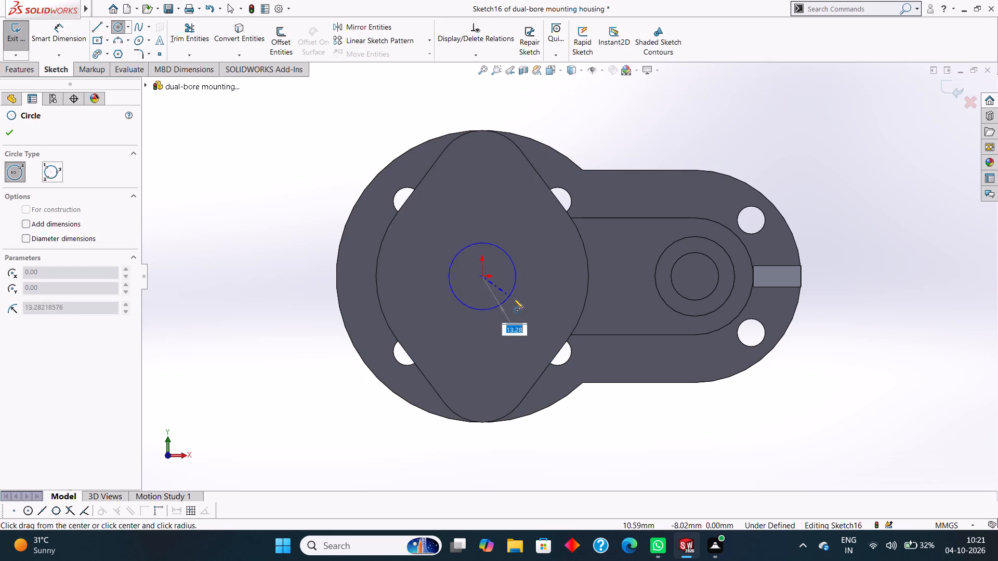
drag(514, 299, 529, 306)
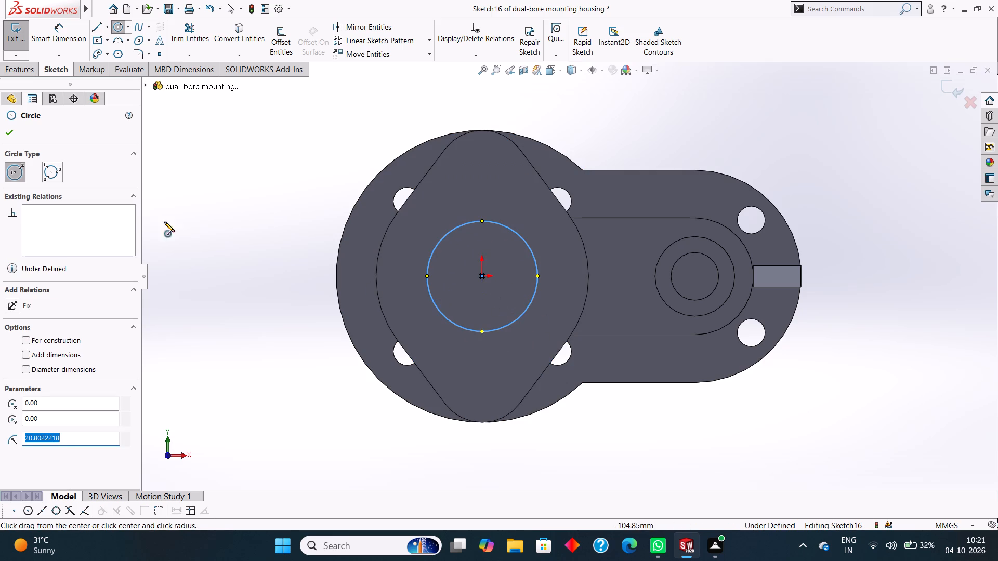
click(15, 128)
Dimension the circle's diameter on the flange face as 65 mm.
click(67, 29)
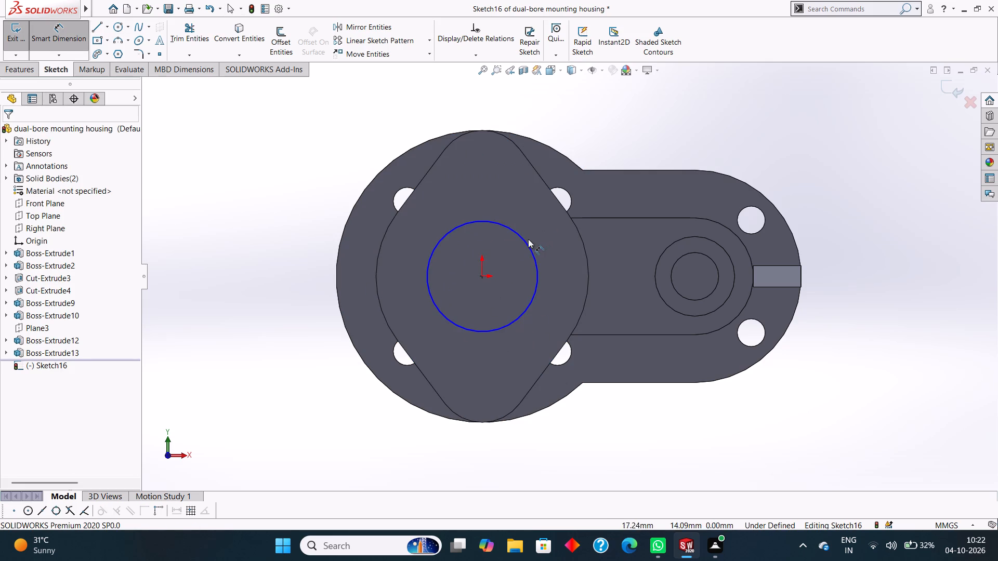
click(526, 239)
click(656, 197)
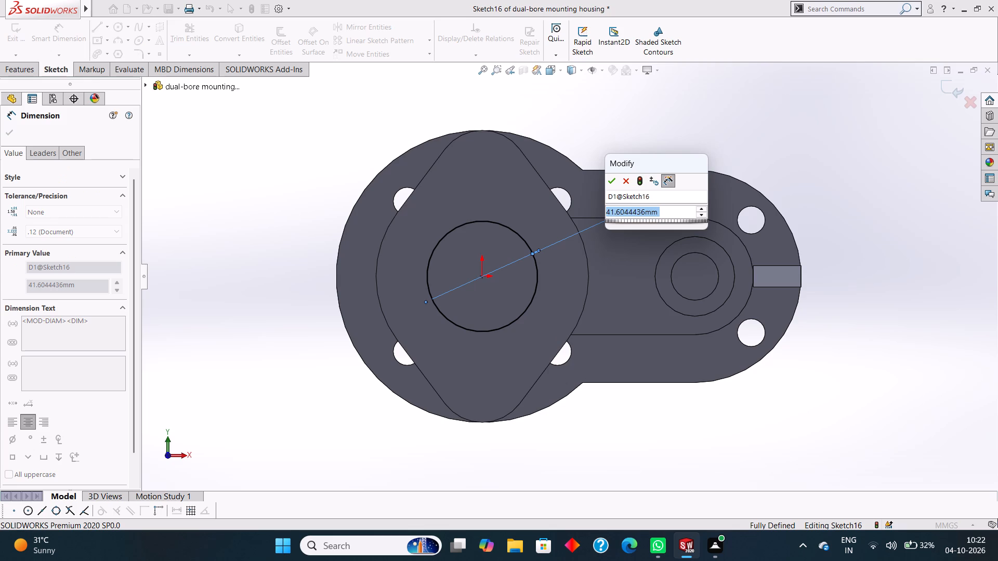
text(65)
key(Return)
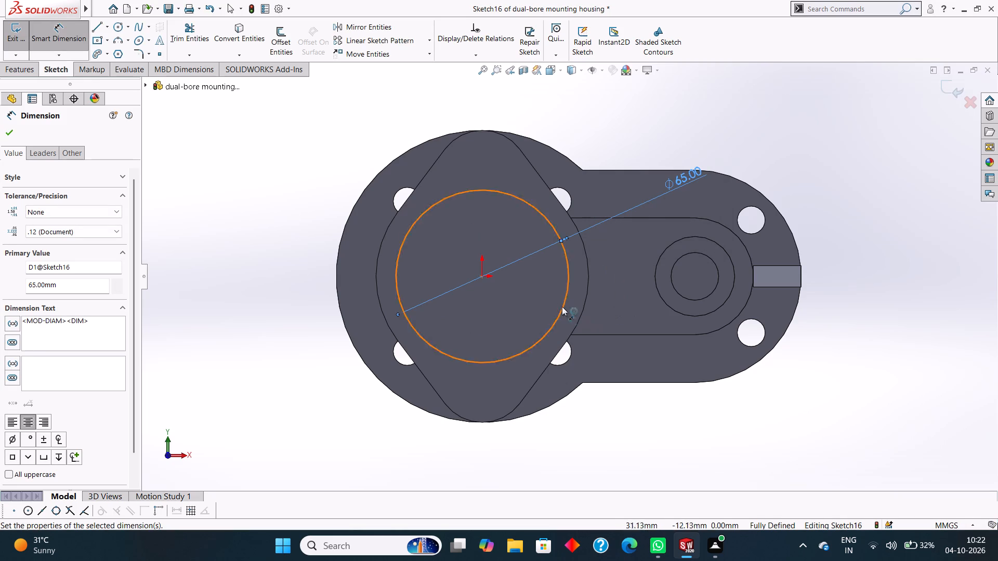
Draw a second circle centred on the origin inside the 65 mm circle and set its radius to 20 mm.
click(13, 136)
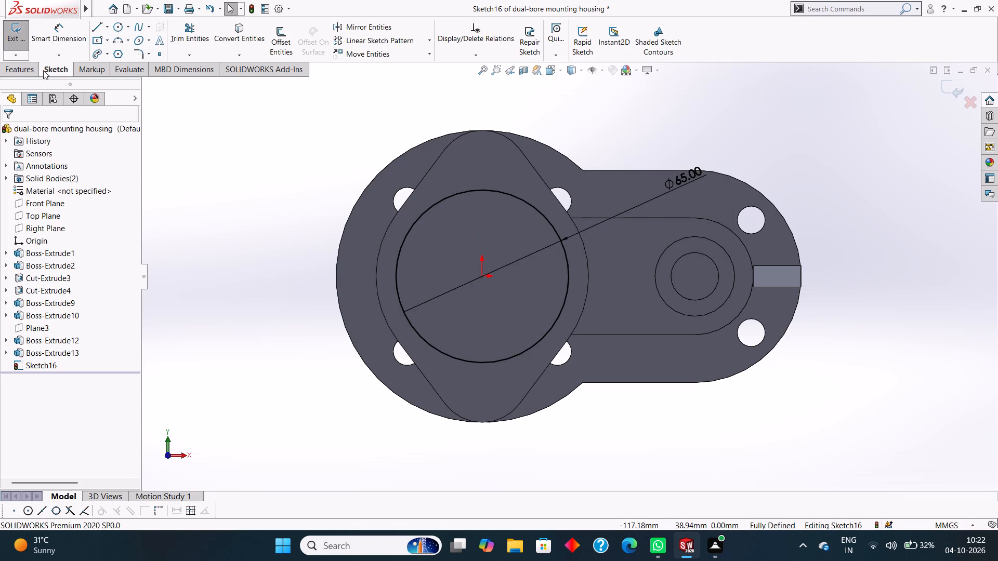
click(54, 33)
click(54, 33)
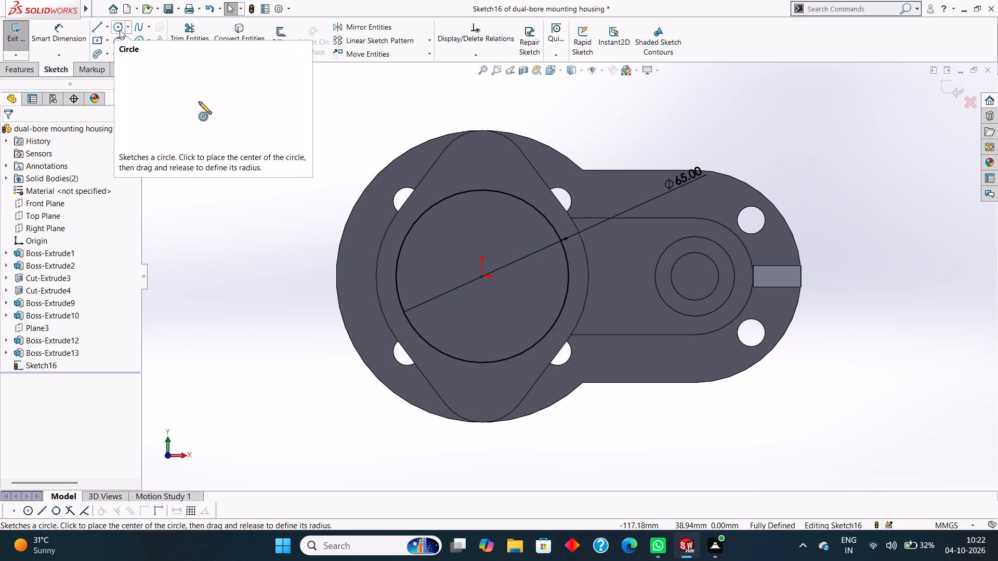
click(120, 28)
drag(482, 276, 503, 293)
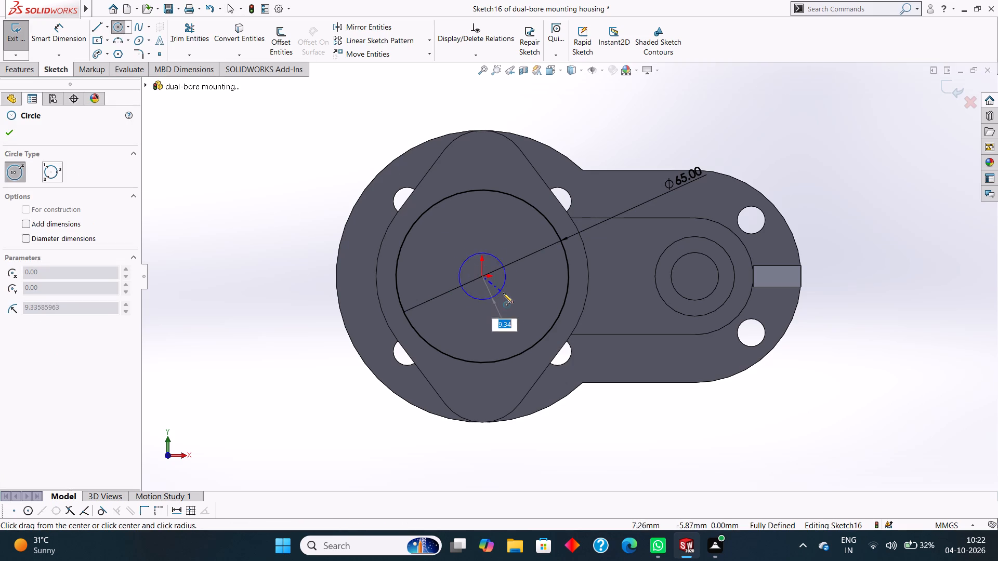
drag(503, 293, 516, 305)
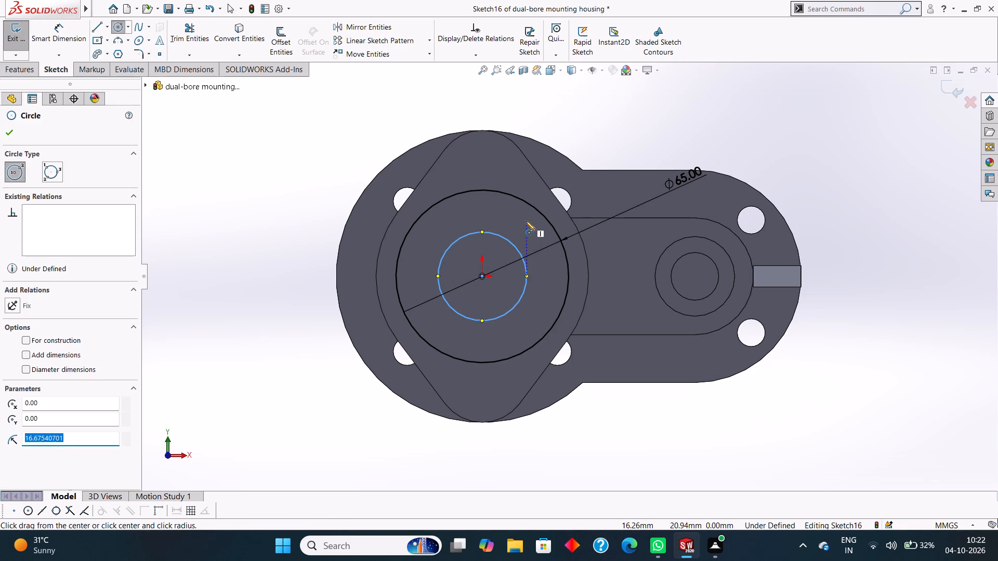
key(BackSpace)
text(20)
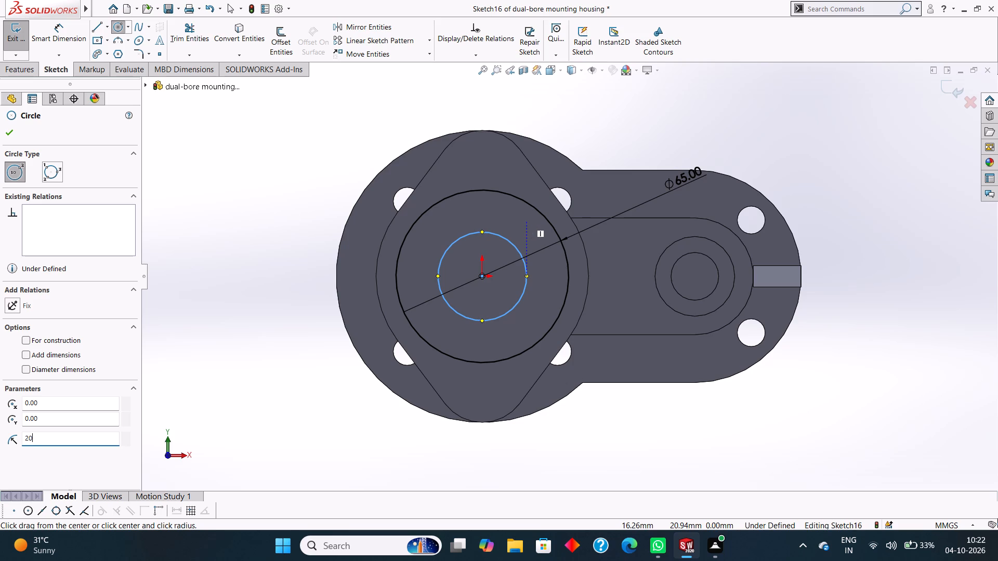
key(Return)
click(10, 131)
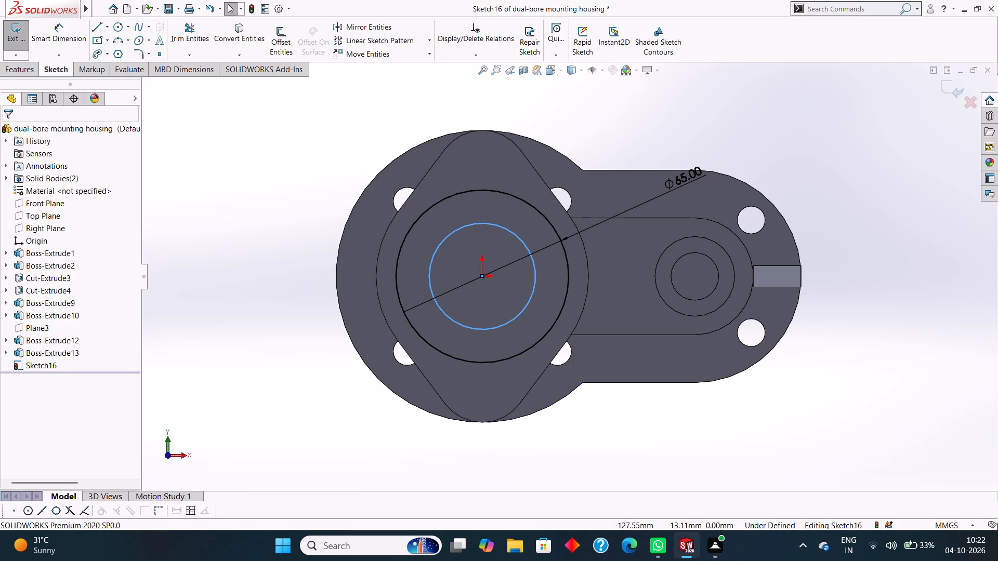
Add a diameter dimension to the inner circle of the flange-face sketch.
click(55, 36)
drag(503, 229, 516, 225)
click(698, 206)
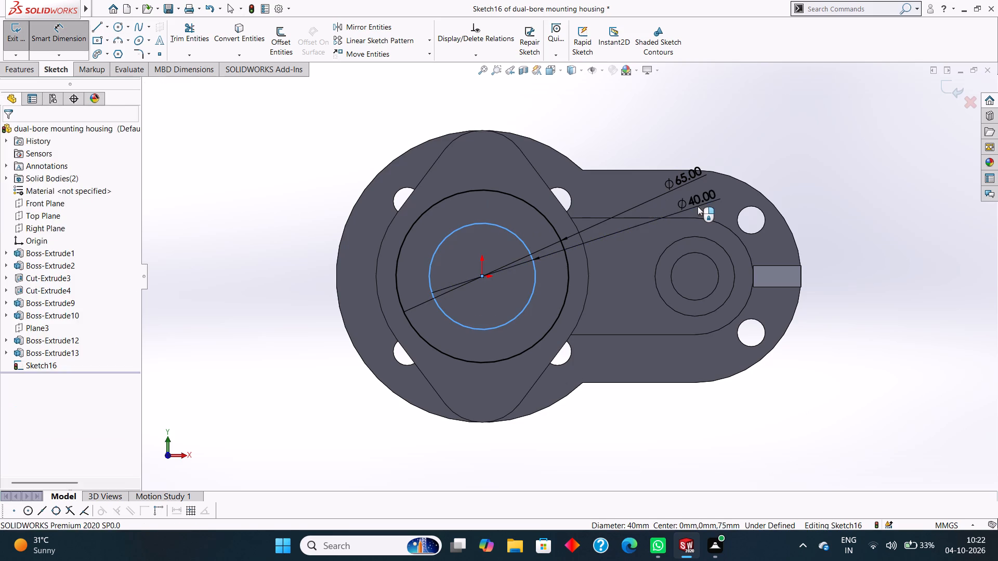
click(654, 189)
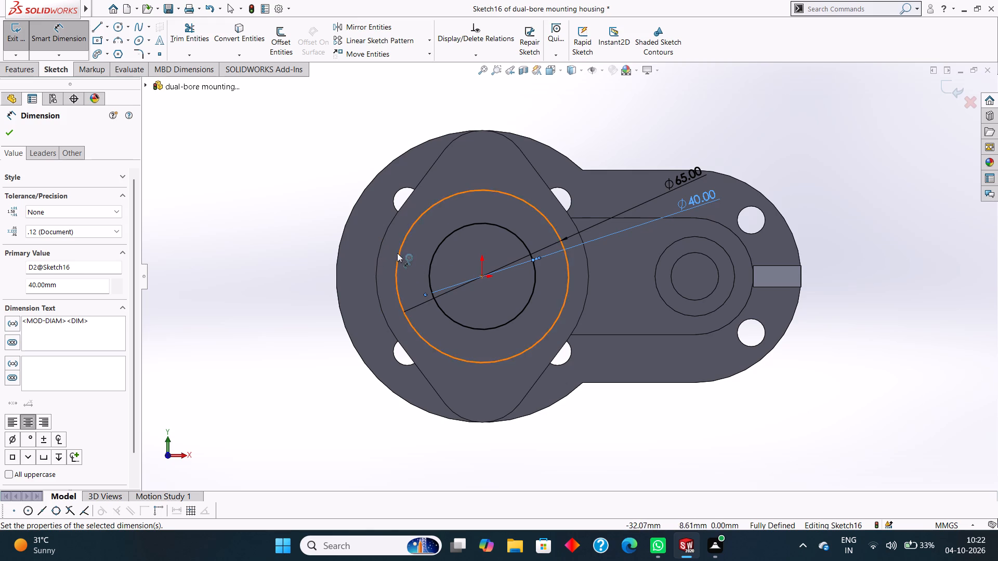
click(11, 136)
Extrude the ring between the two circles as a blind boss 6 mm deep, merged with the flange.
click(13, 70)
click(32, 38)
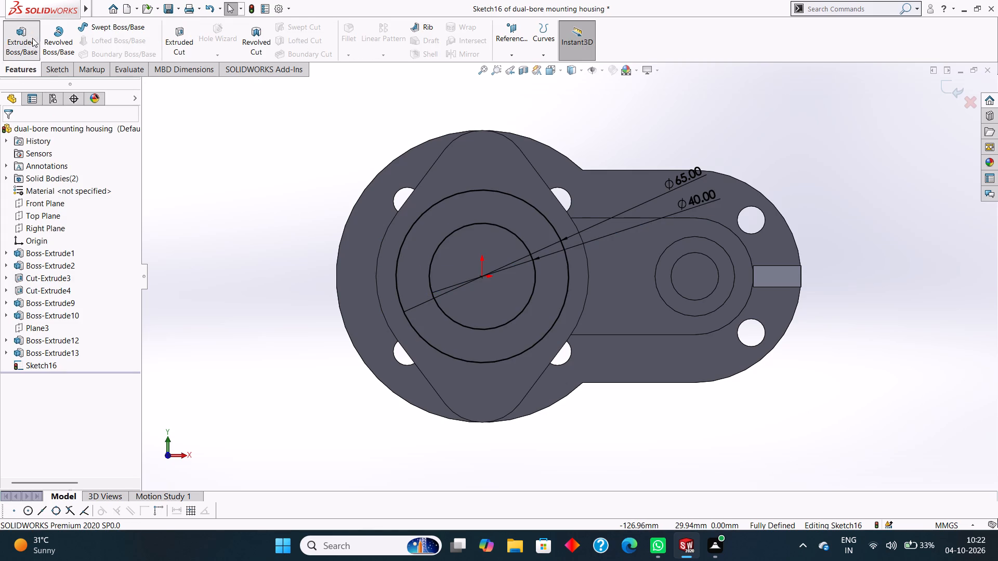
middle_drag(782, 427, 758, 312)
click(84, 253)
drag(85, 252, 45, 256)
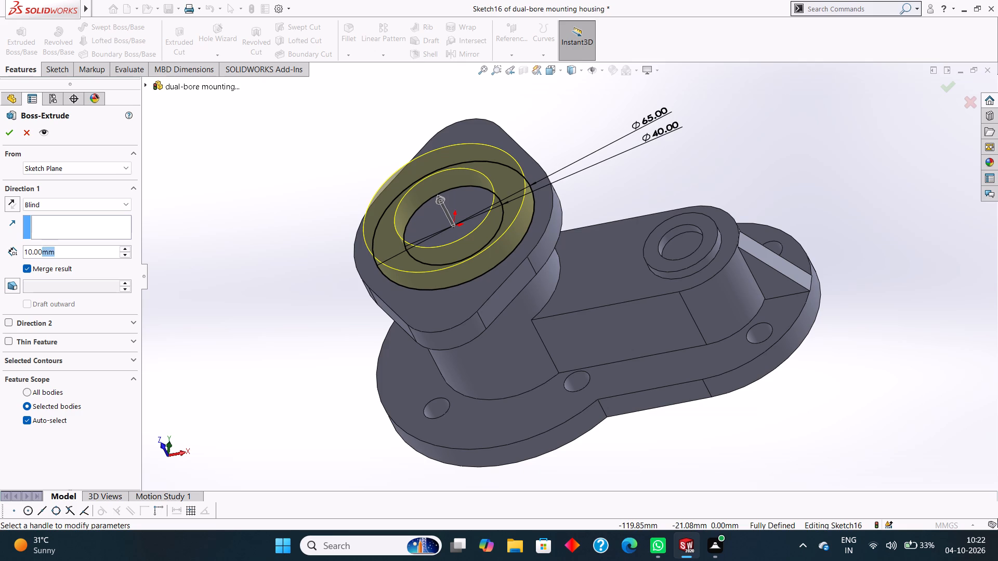
drag(45, 256, 7, 256)
key(6)
key(Return)
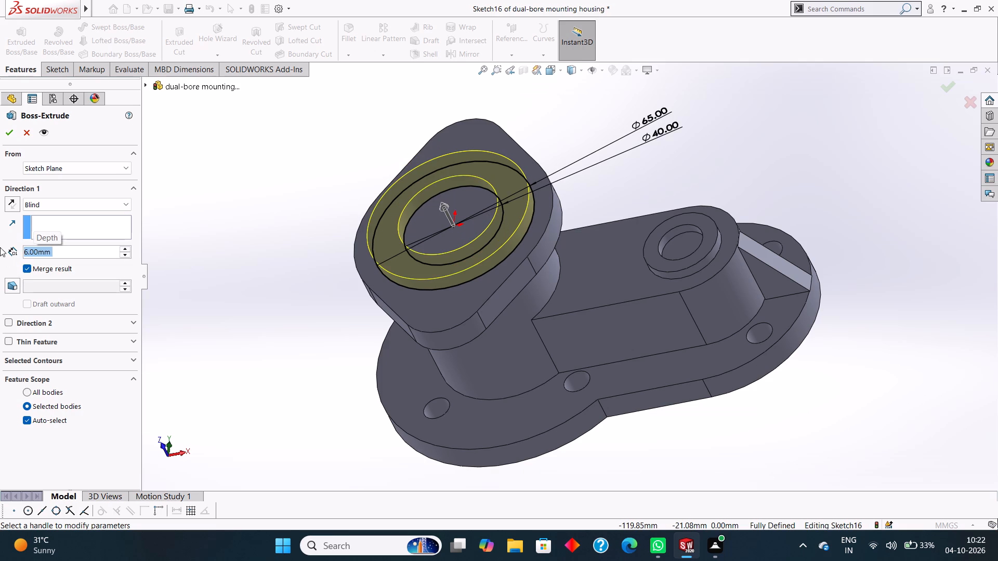
click(8, 130)
click(281, 195)
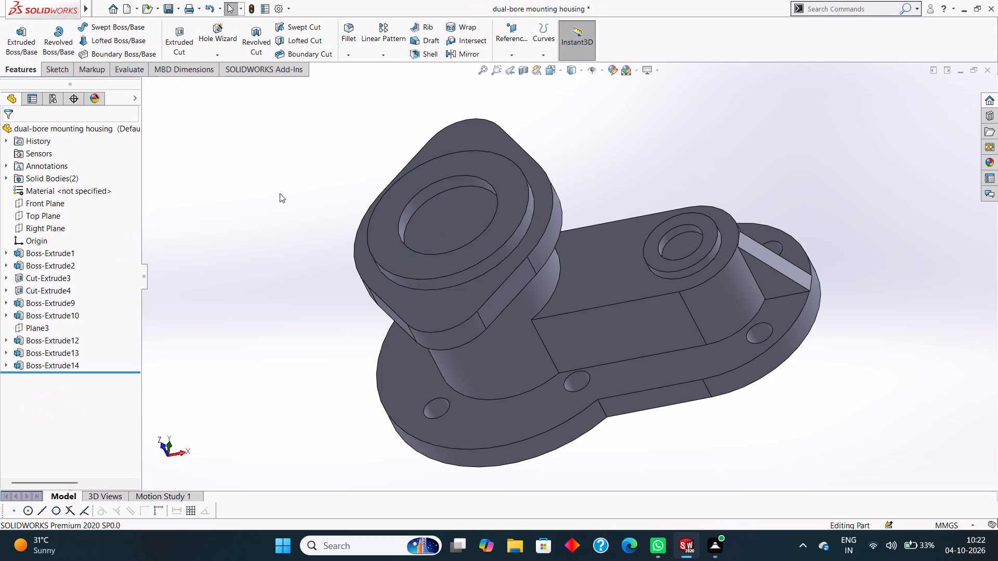
Start a sketch on the flange face inside the raised ring and draw an origin-centred circle matching the ring's inner edge.
middle_drag(280, 193, 291, 187)
click(452, 203)
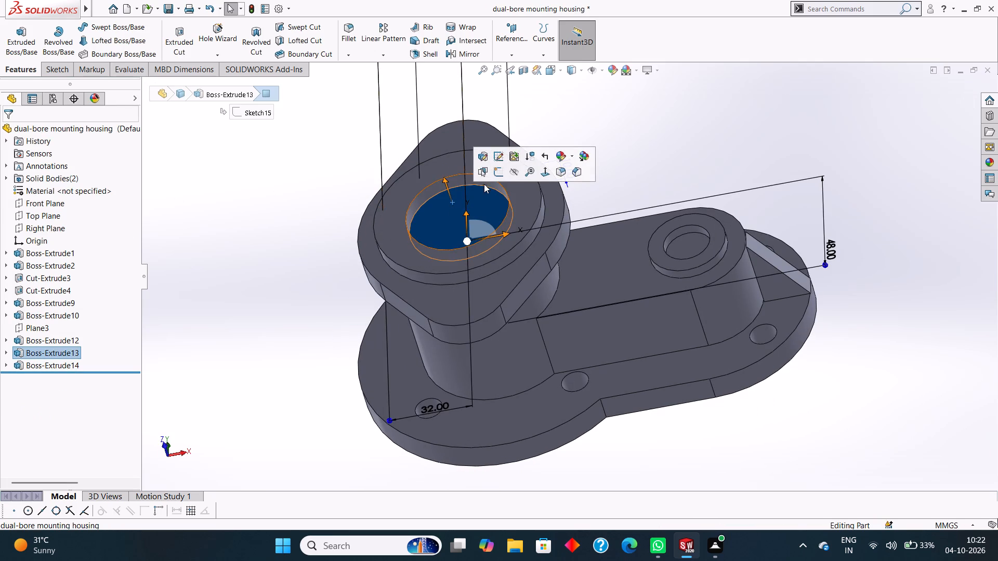
click(497, 173)
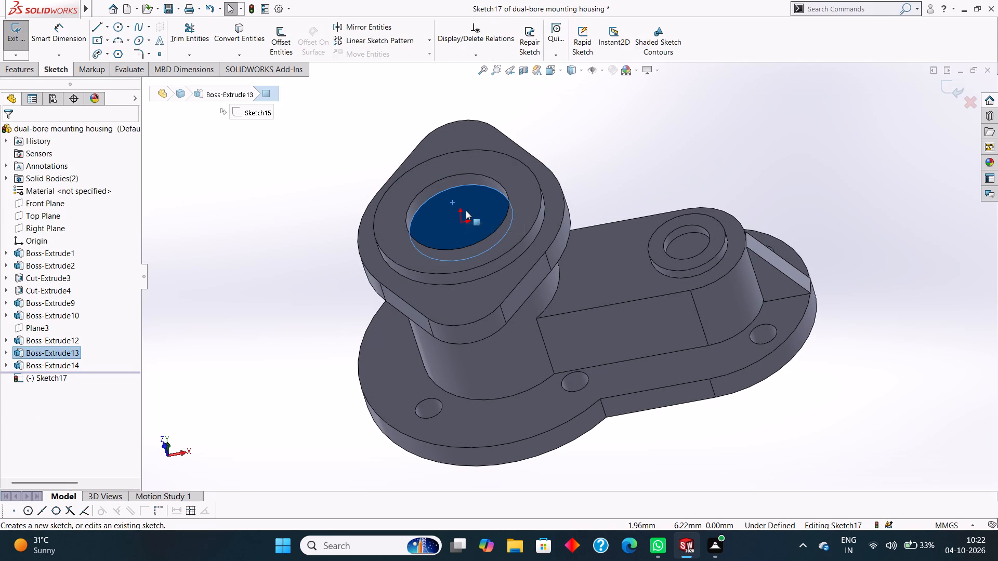
key(ctrl+8)
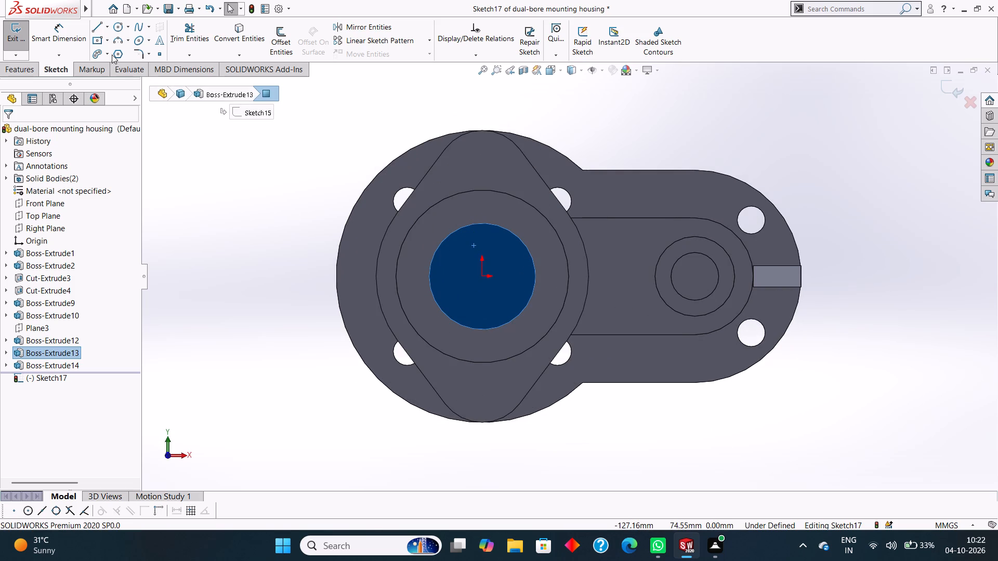
click(117, 26)
key(Escape)
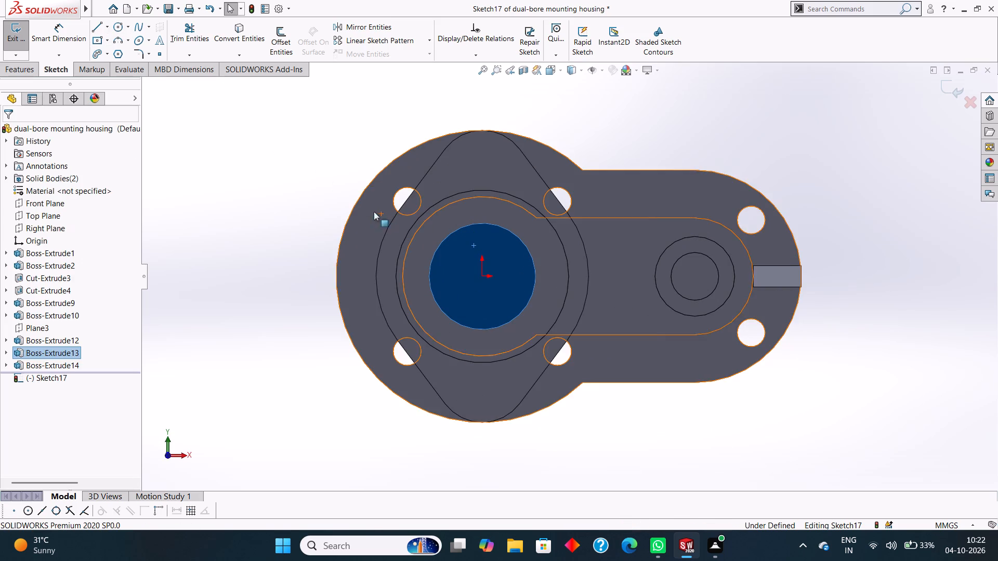
key(Escape)
click(118, 23)
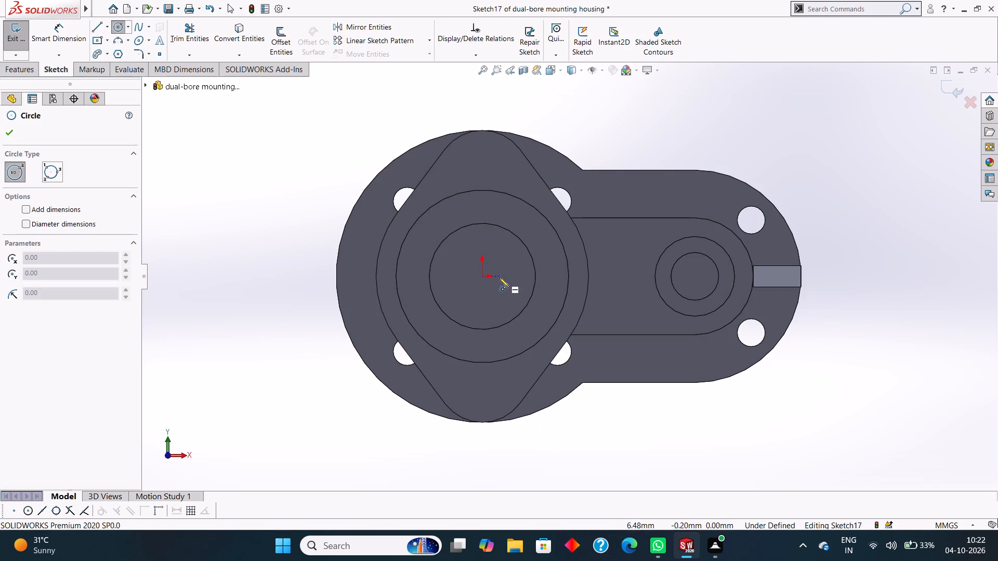
drag(482, 277, 522, 314)
click(9, 130)
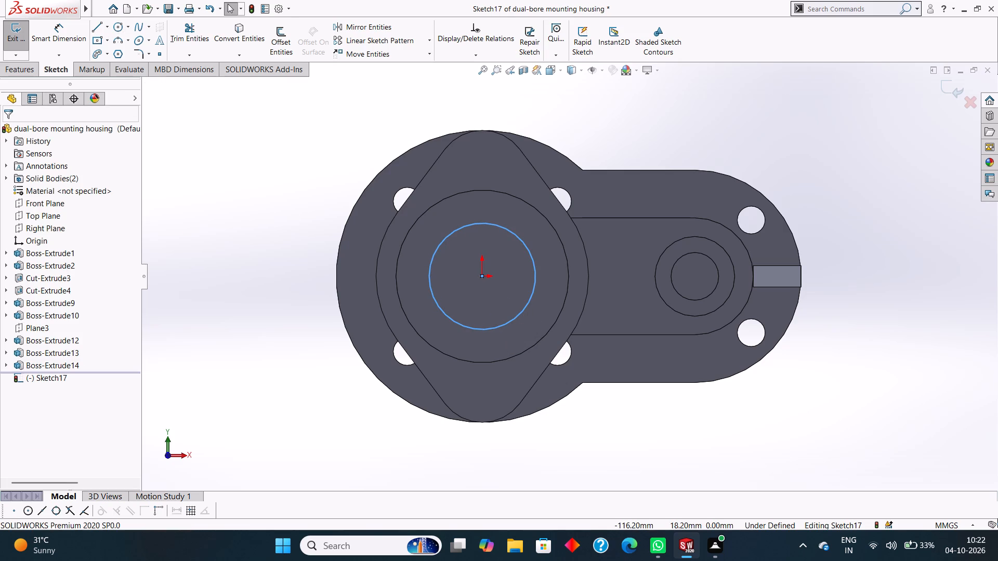
Cut the circle Through All down the cylindrical body and base to form the main bore.
click(16, 65)
click(173, 36)
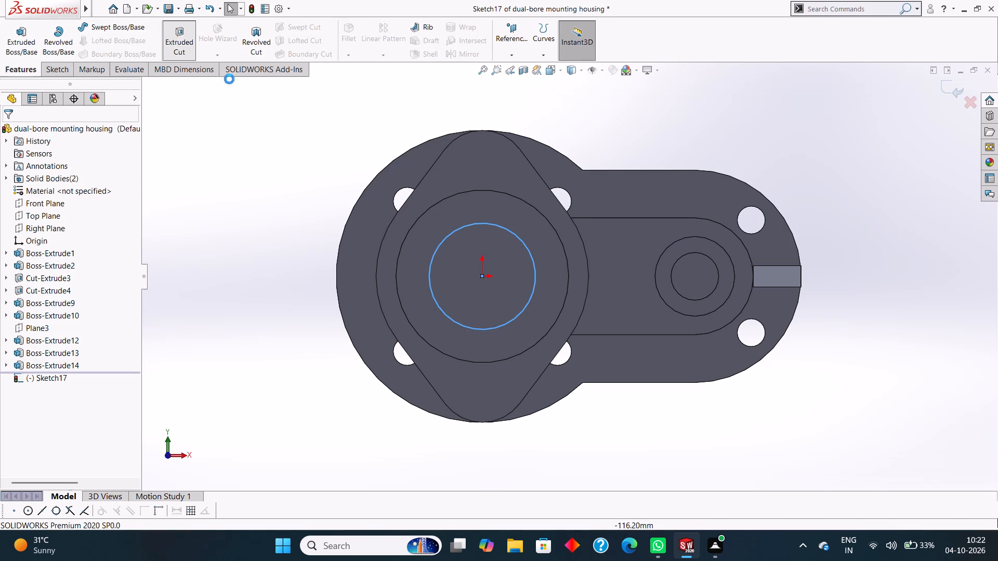
middle_drag(826, 378, 815, 182)
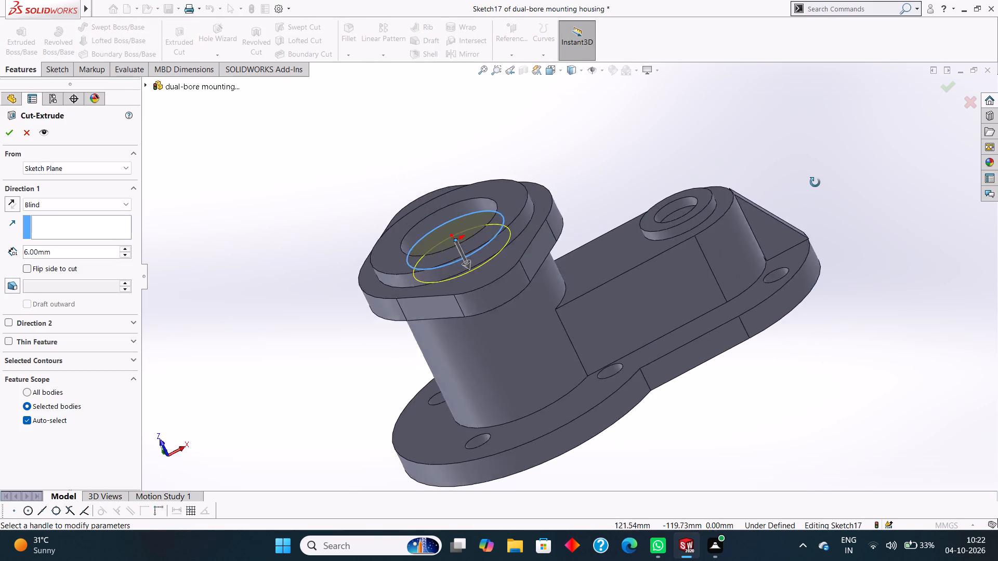
middle_drag(815, 182, 835, 168)
click(74, 204)
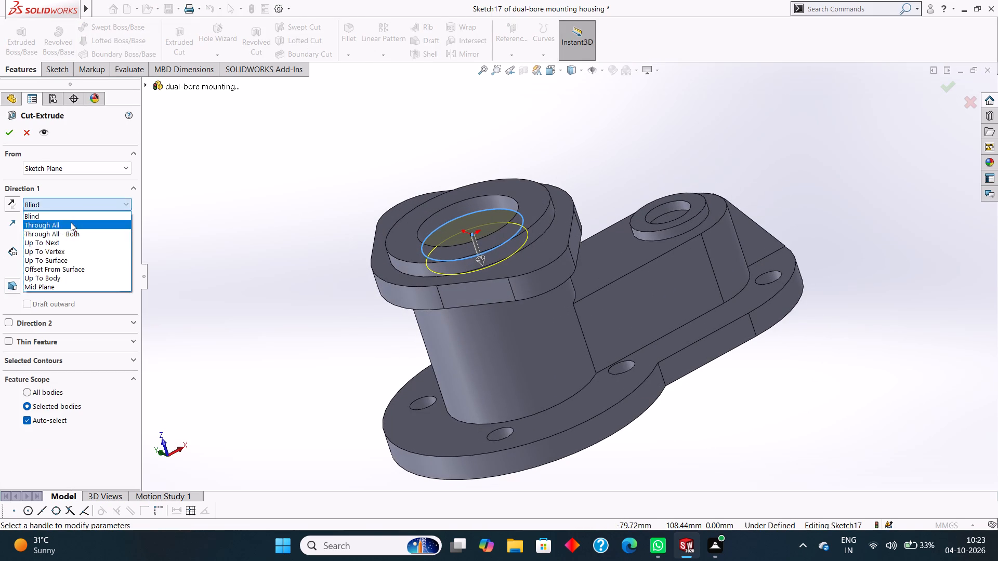
click(52, 226)
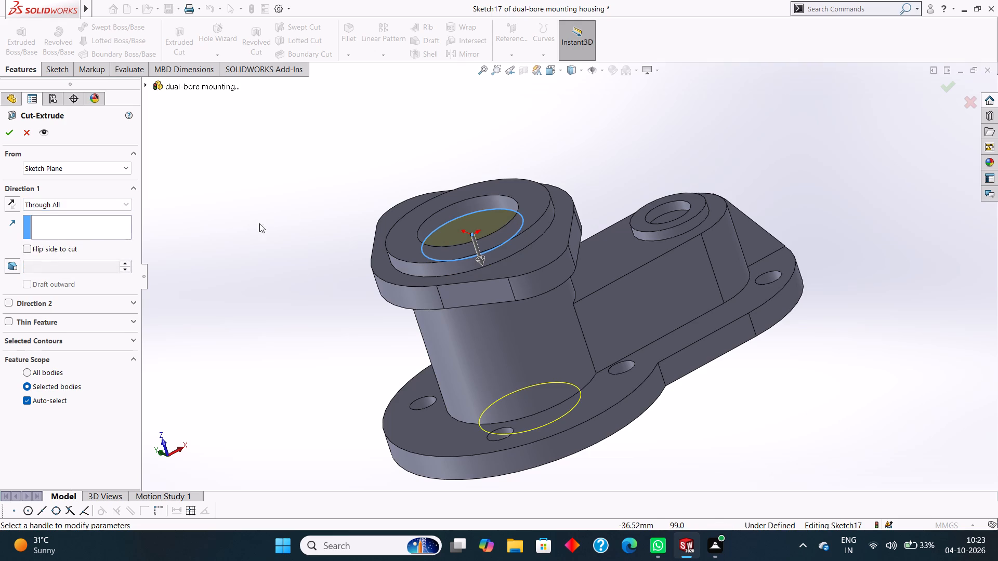
middle_drag(288, 232, 287, 173)
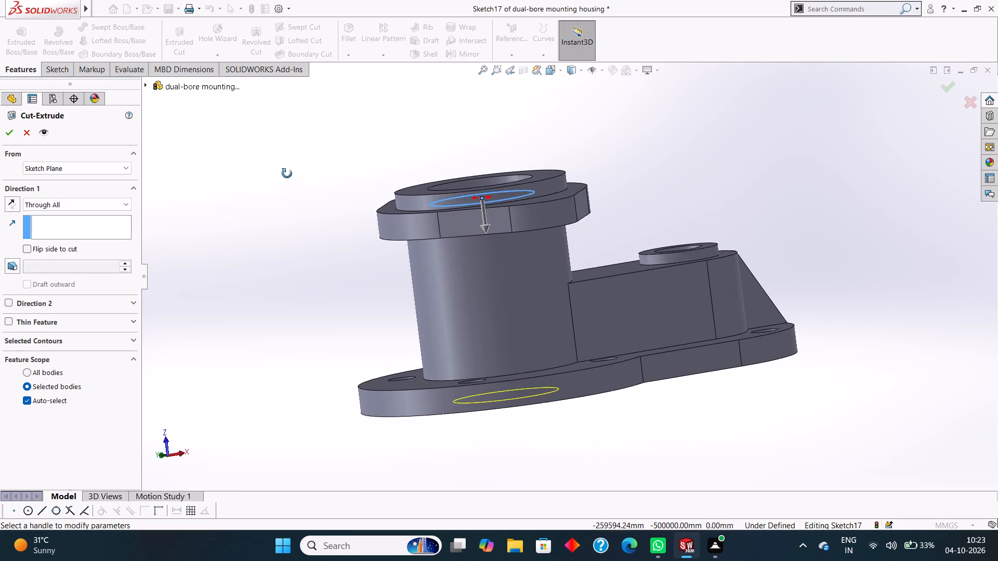
middle_drag(287, 173, 292, 184)
click(11, 137)
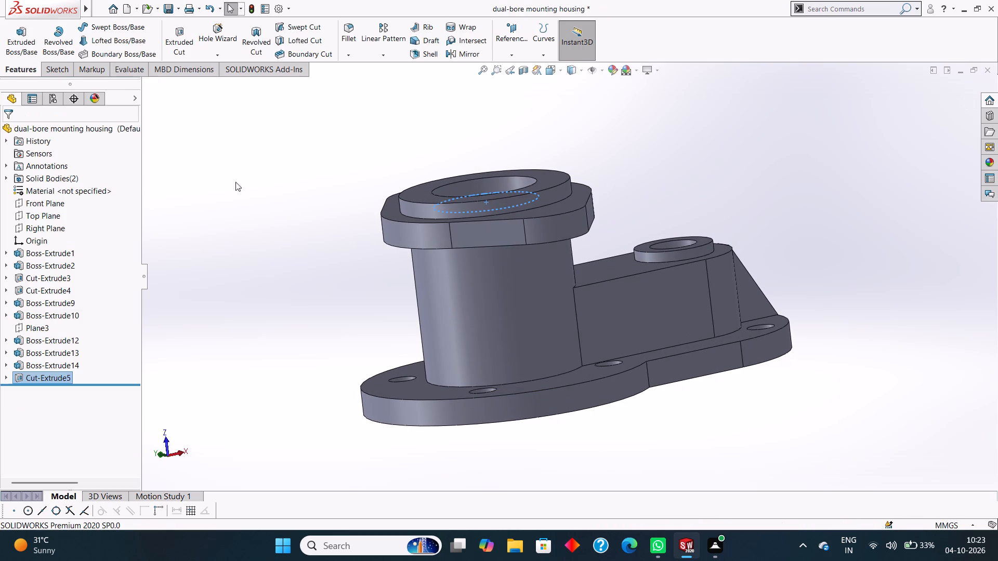
click(296, 189)
Examine the housing from several angles, checking the main bore, top flange and raised ring.
middle_drag(317, 177, 318, 348)
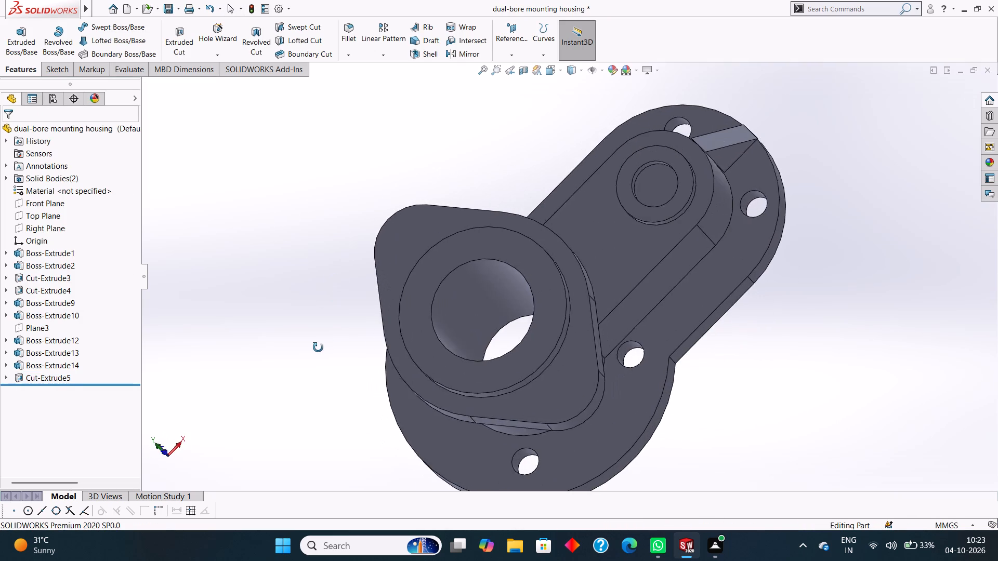
middle_drag(318, 348, 317, 342)
scroll(333, 318, up, 4)
middle_drag(338, 308, 303, 215)
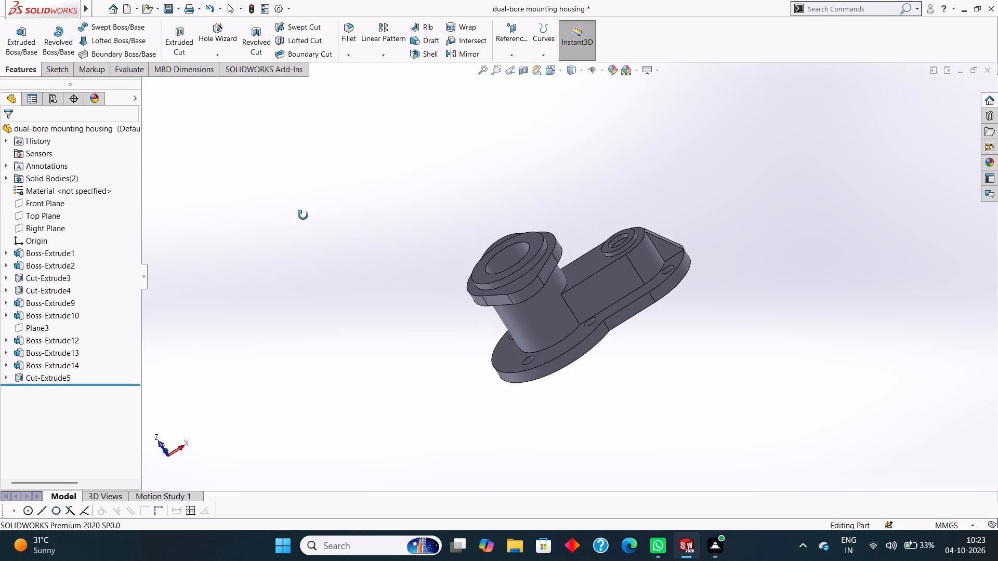
middle_drag(303, 215, 321, 164)
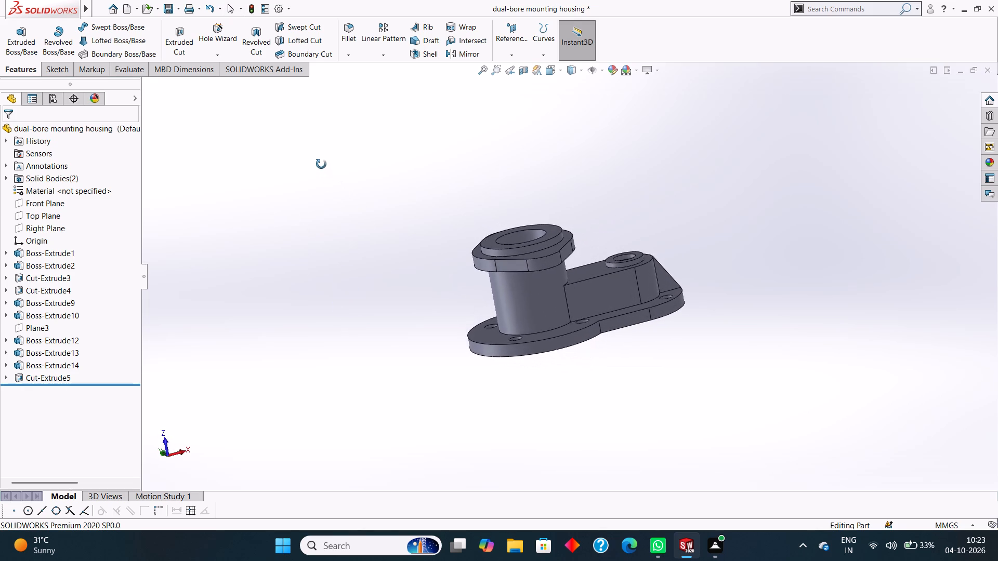
middle_drag(321, 164, 301, 263)
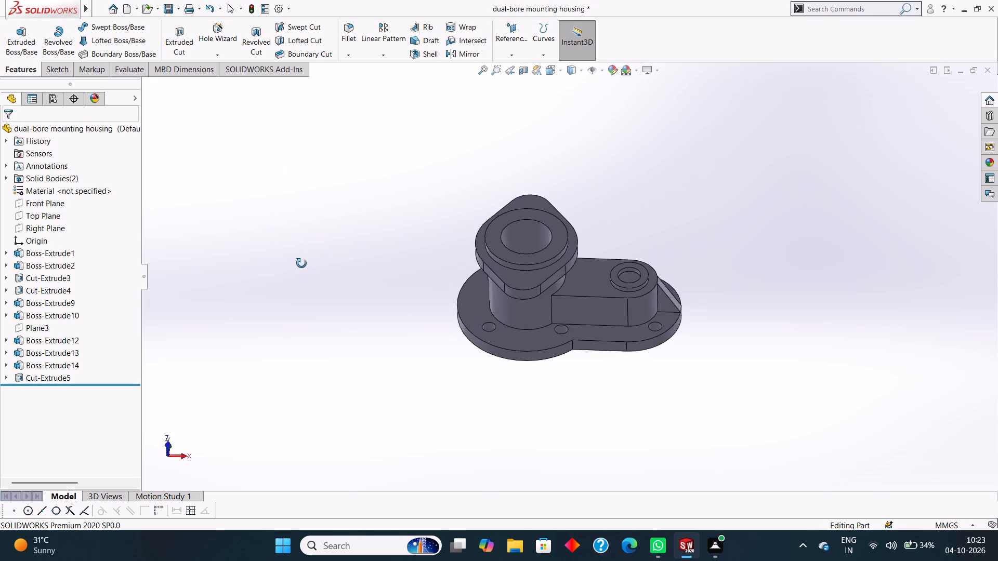
middle_drag(301, 263, 316, 281)
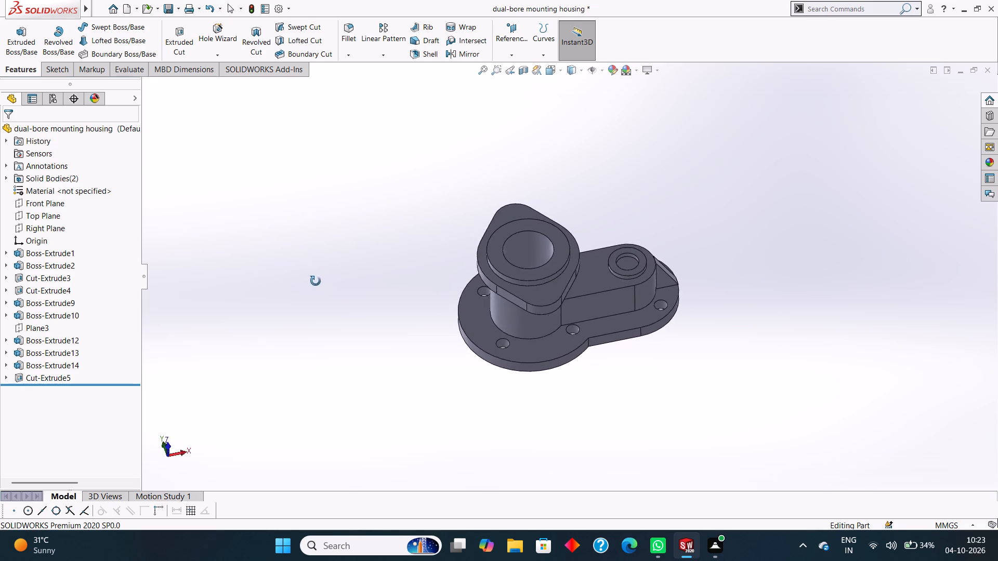
middle_drag(316, 281, 359, 279)
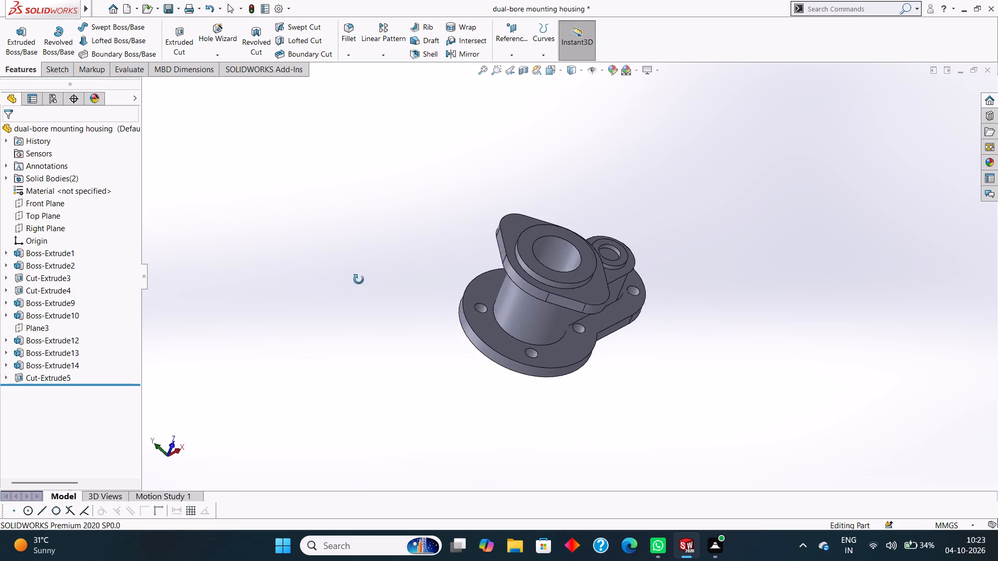
middle_drag(359, 279, 332, 306)
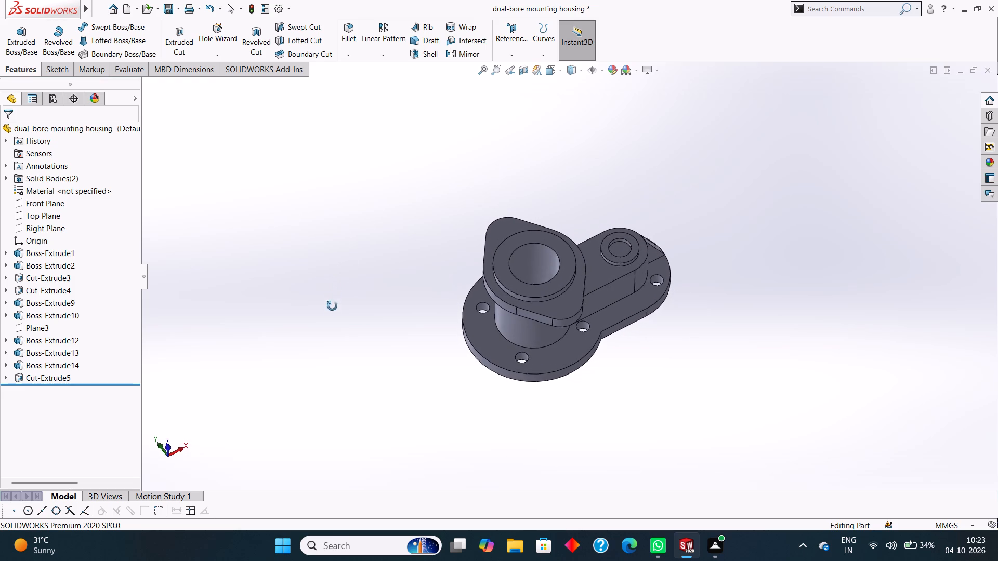
middle_drag(332, 306, 315, 313)
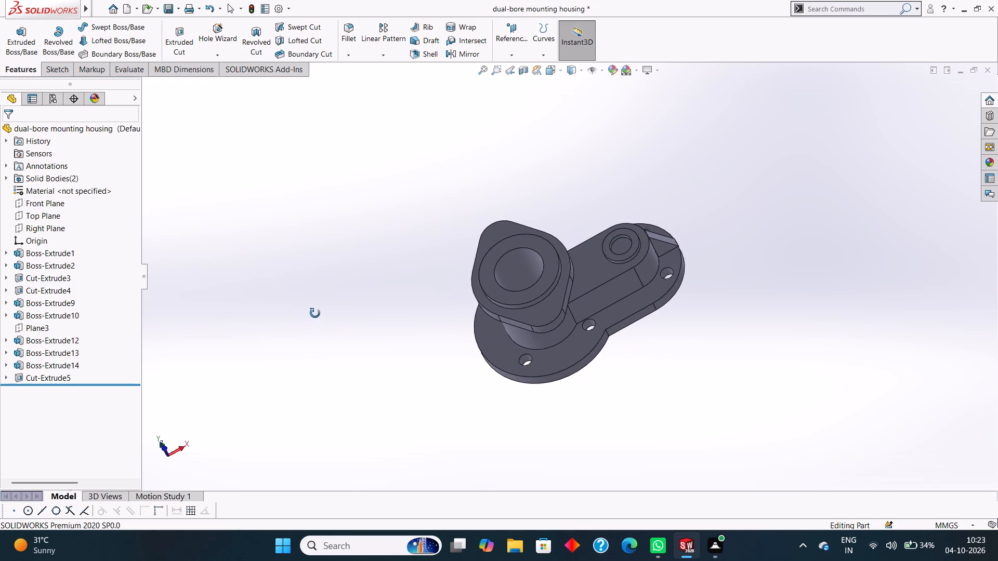
middle_drag(315, 313, 321, 295)
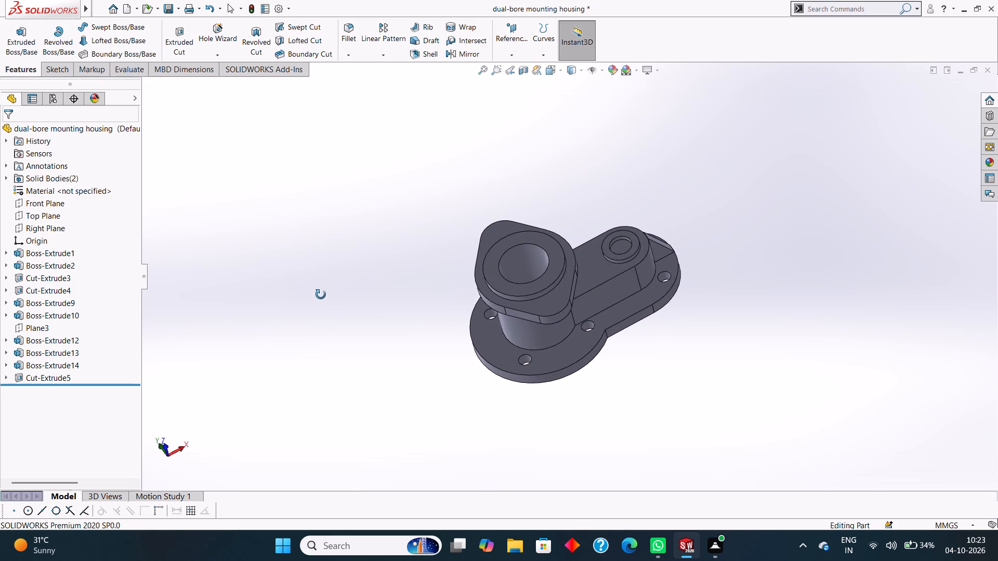
middle_drag(321, 295, 320, 280)
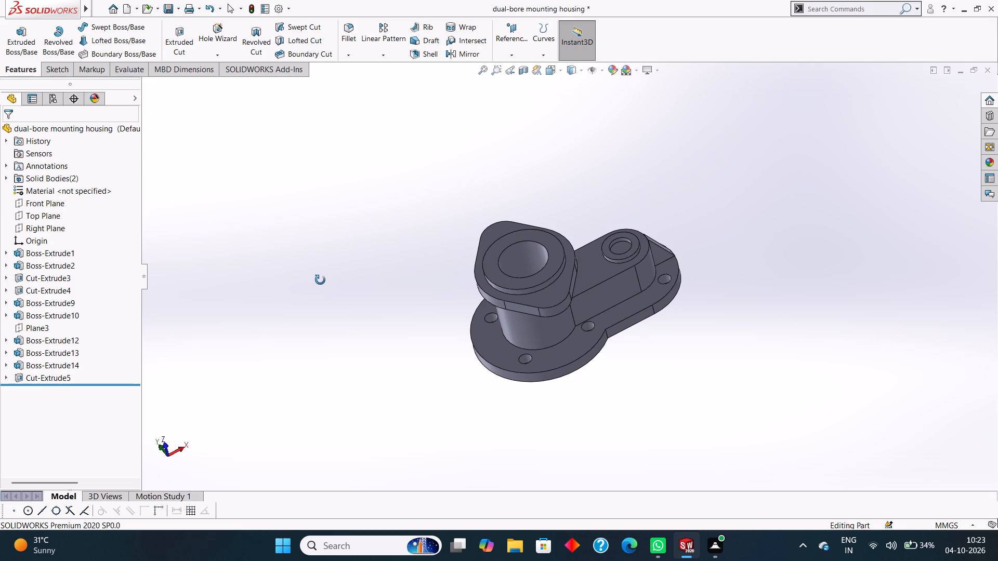
middle_drag(320, 280, 319, 301)
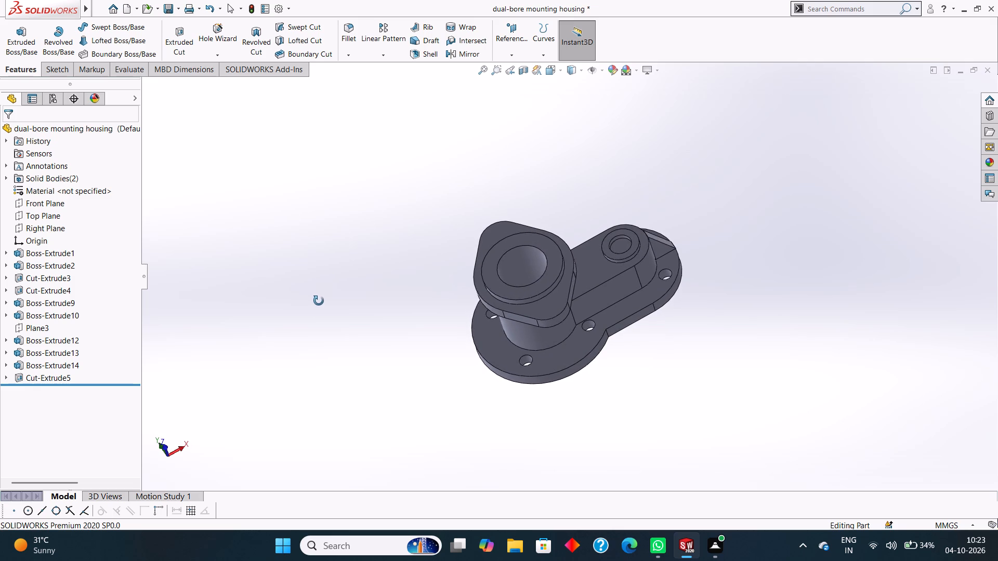
Examine the housing from above and from the side, checking the bores, top flange, raised ring and base.
middle_drag(319, 301, 313, 312)
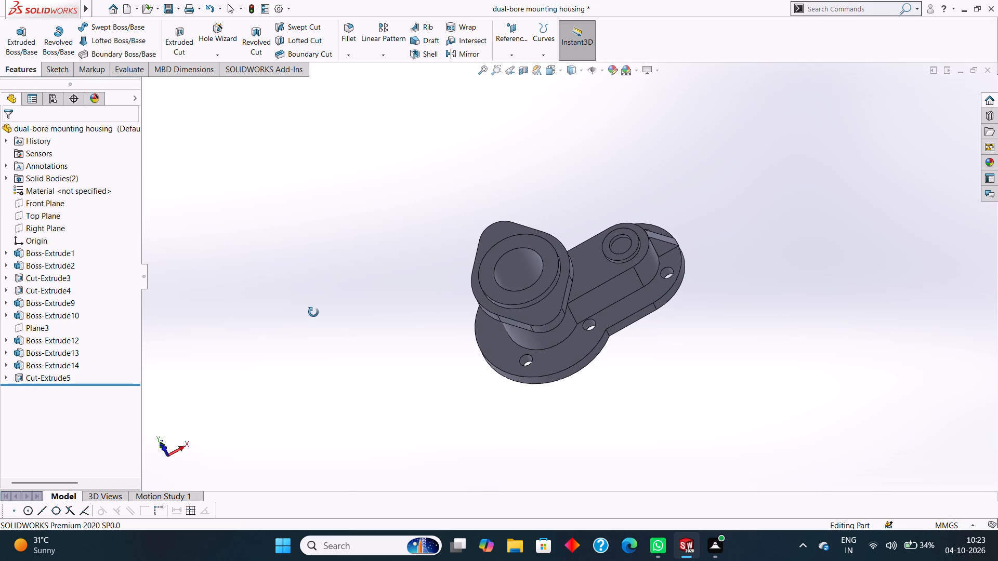
middle_drag(313, 312, 315, 285)
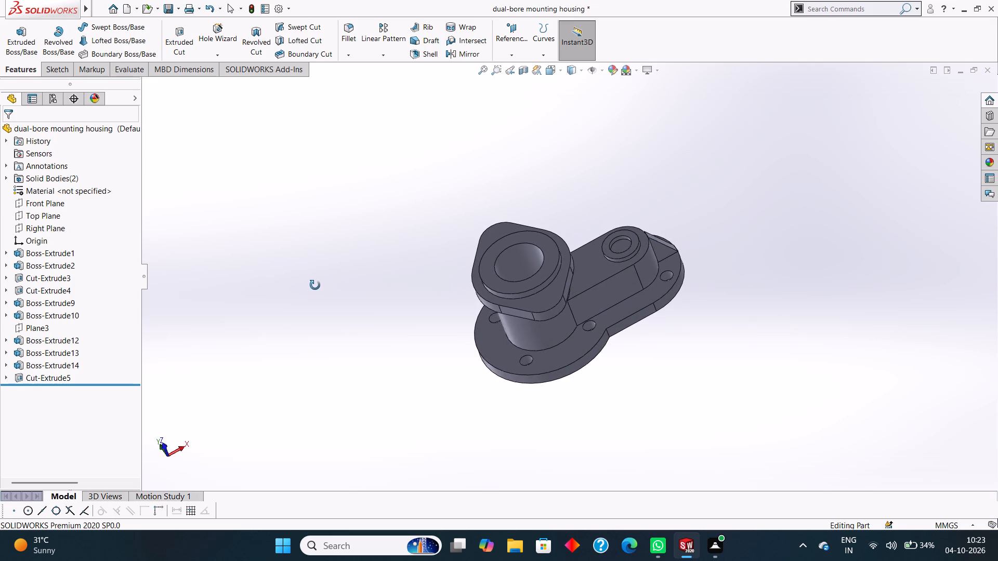
middle_drag(315, 285, 322, 264)
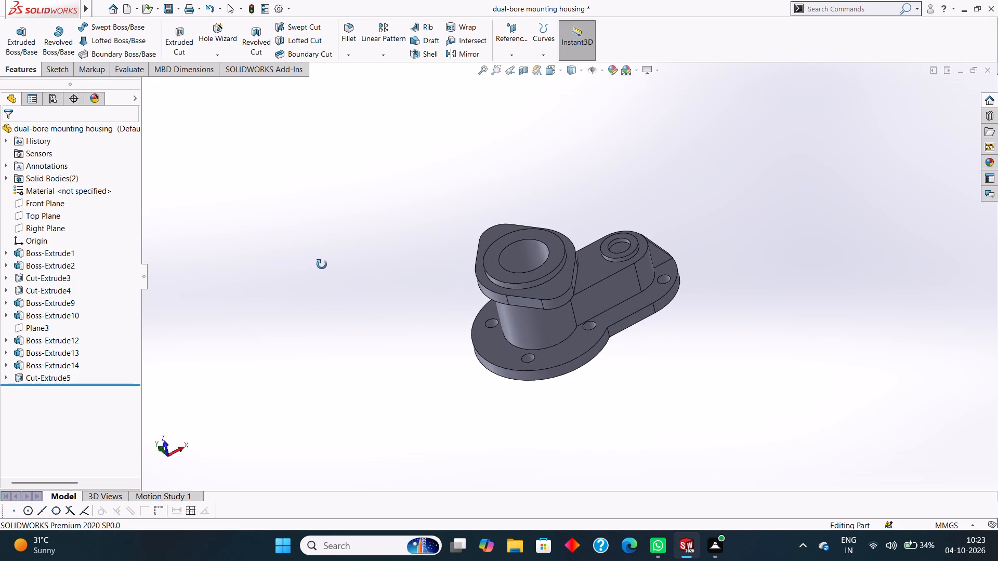
middle_drag(322, 264, 331, 354)
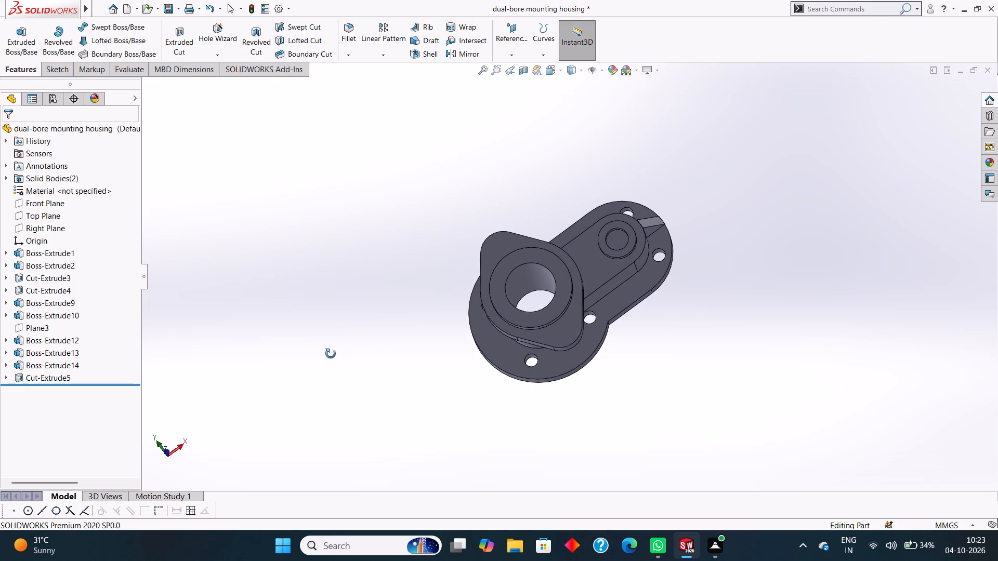
middle_drag(331, 354, 323, 257)
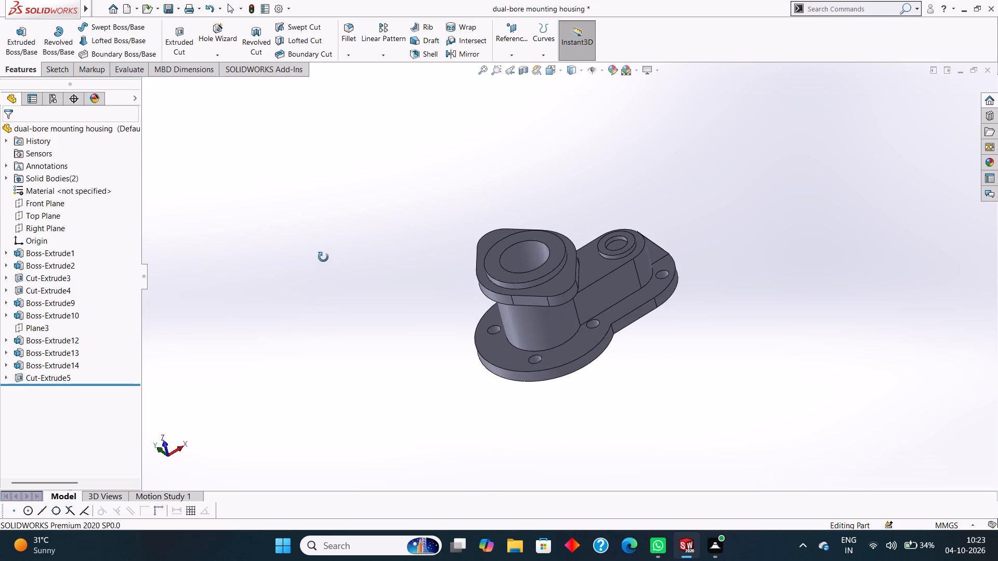
middle_drag(323, 257, 334, 270)
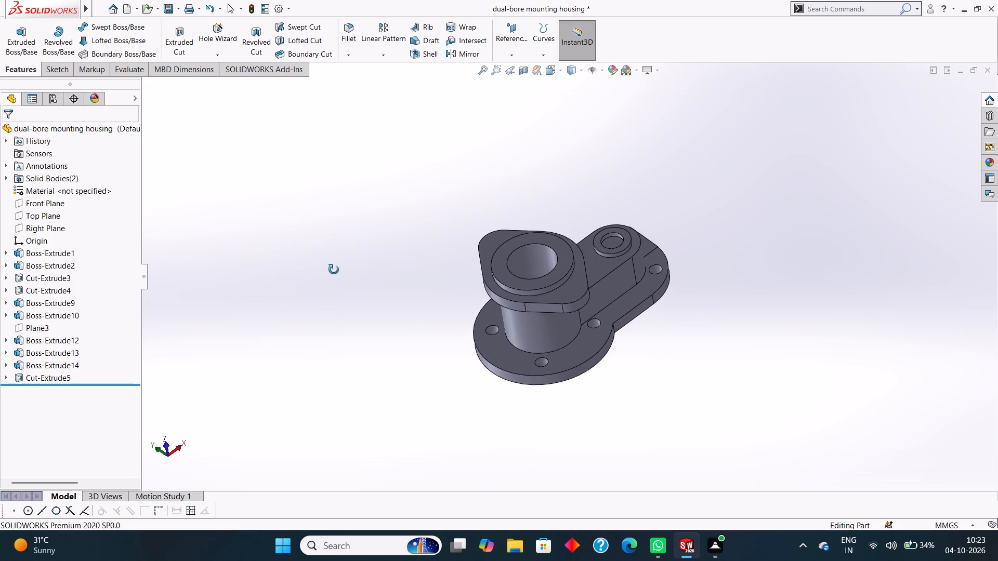
middle_drag(334, 270, 329, 310)
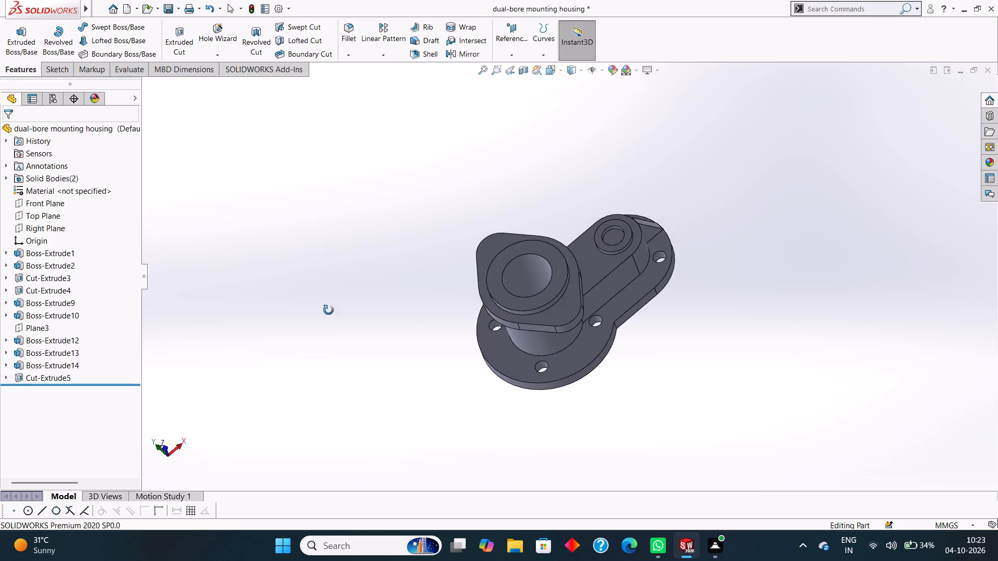
middle_drag(329, 310, 331, 244)
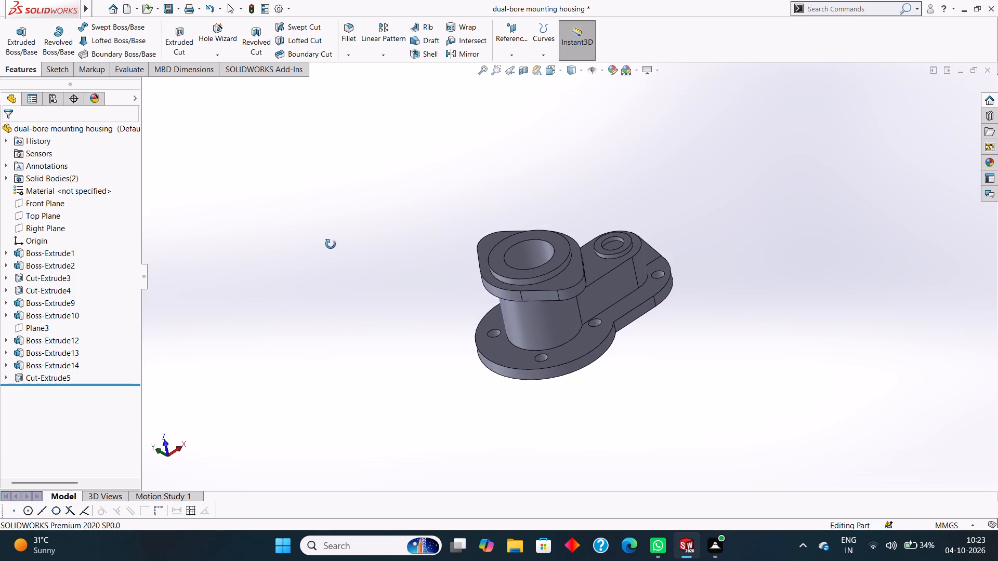
middle_drag(331, 244, 335, 207)
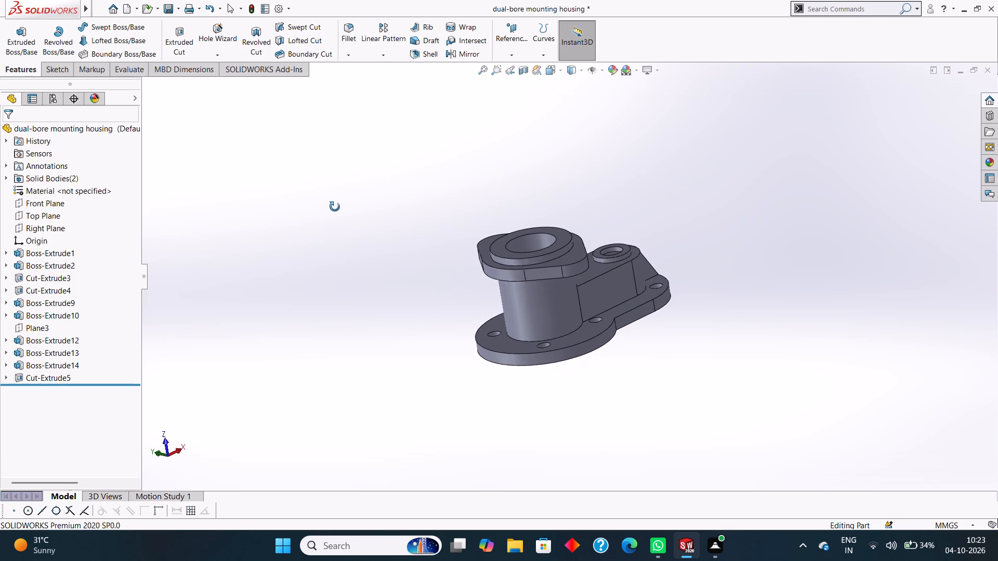
middle_drag(335, 207, 325, 204)
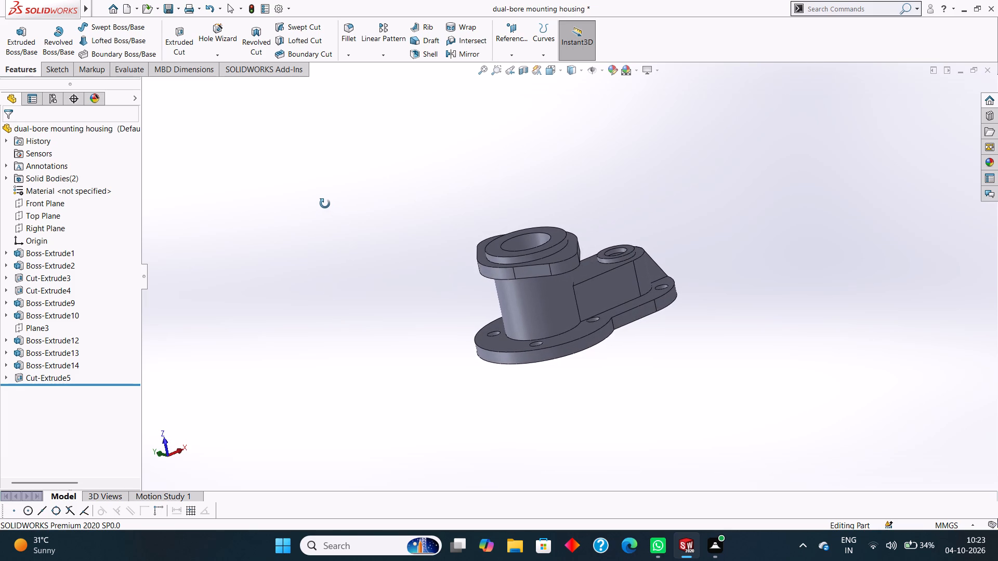
middle_drag(325, 204, 322, 201)
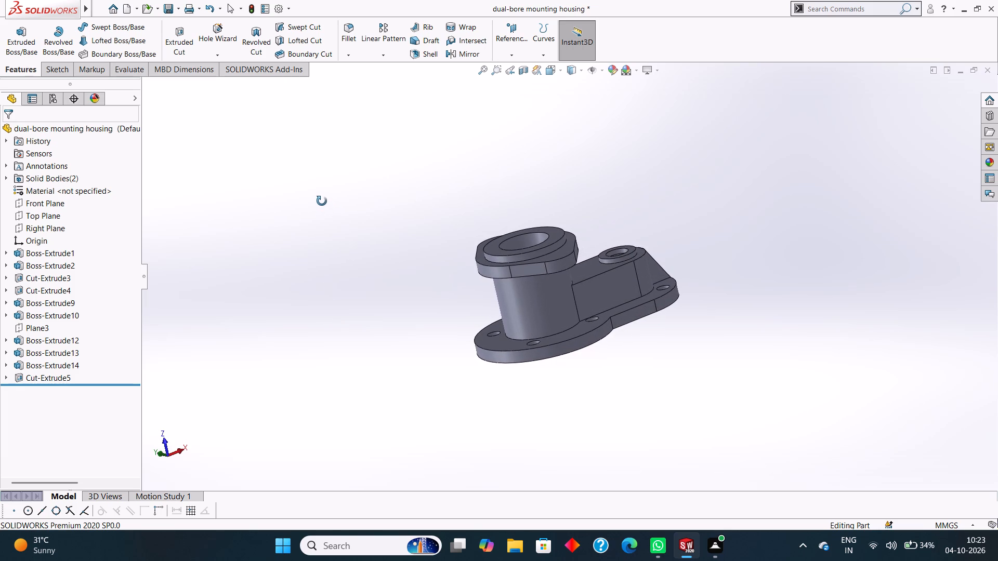
middle_drag(322, 201, 319, 195)
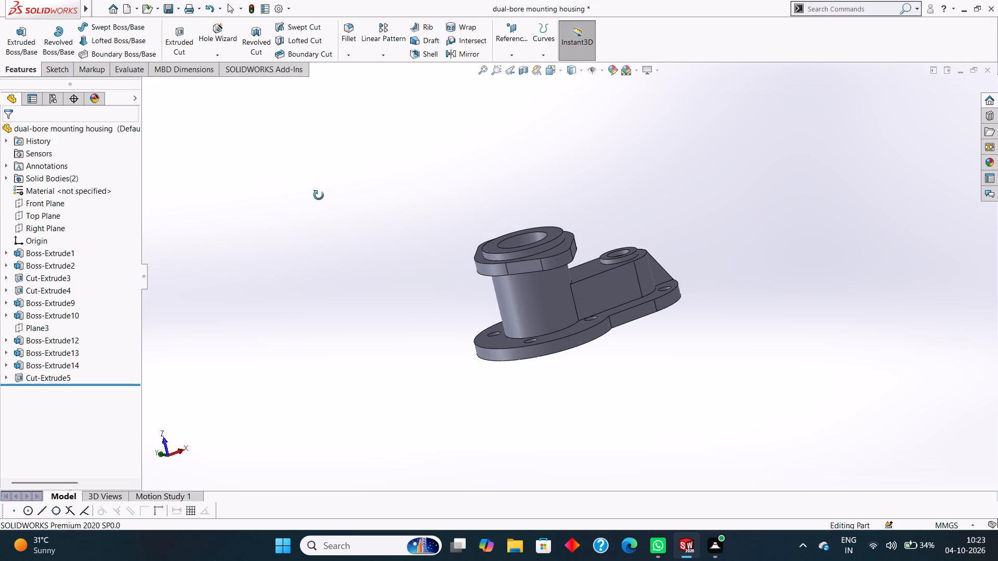
middle_drag(319, 195, 323, 204)
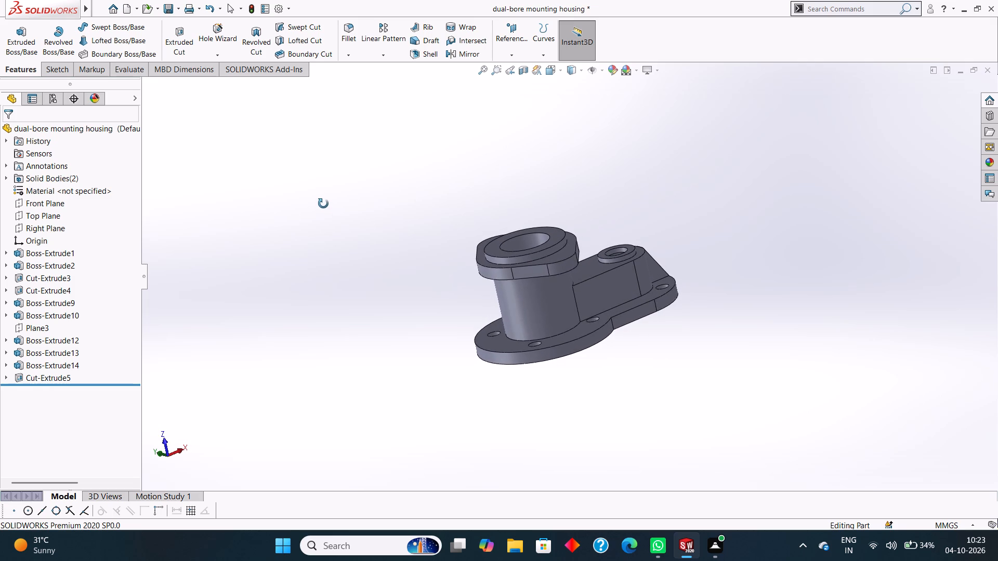
middle_drag(323, 204, 326, 202)
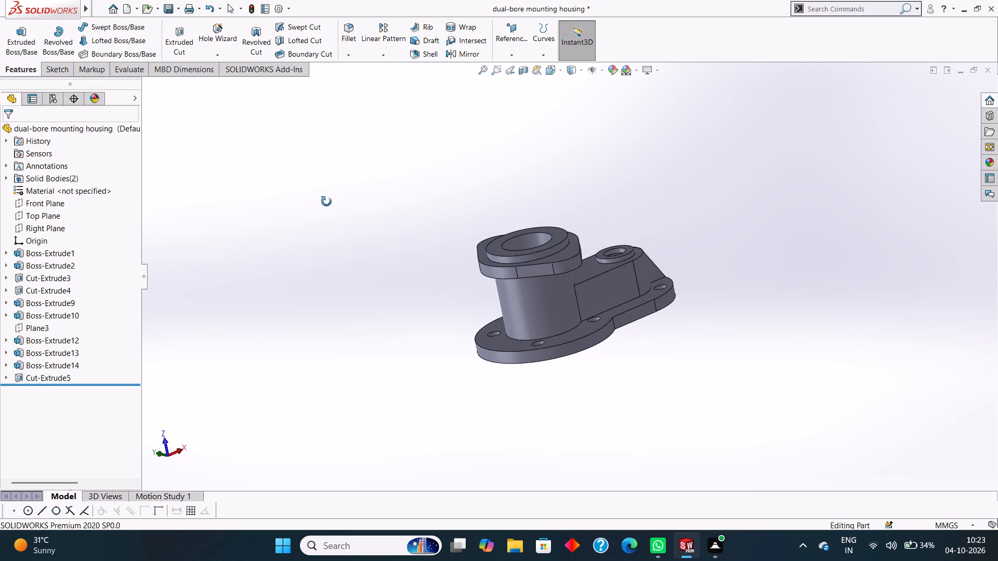
middle_drag(326, 202, 331, 192)
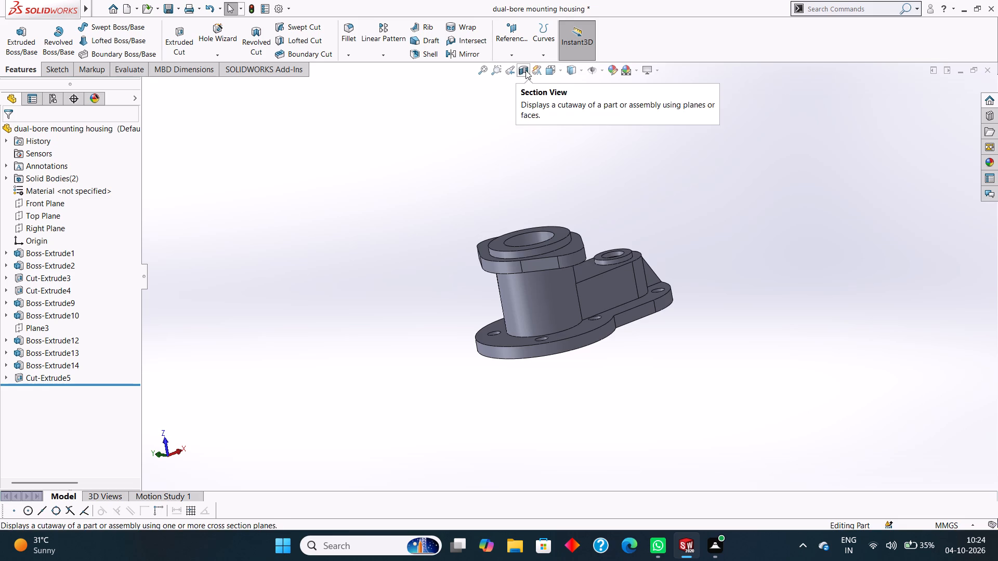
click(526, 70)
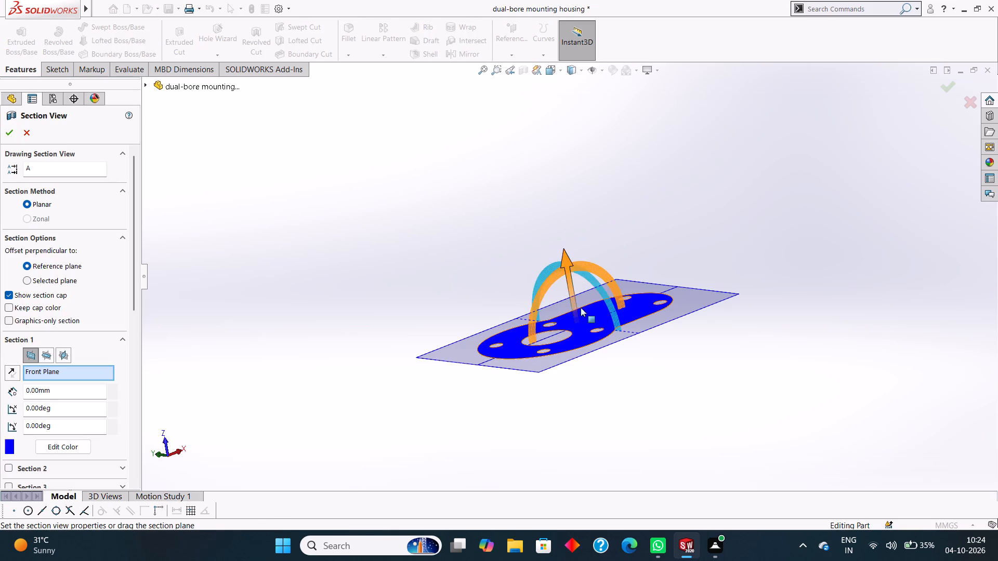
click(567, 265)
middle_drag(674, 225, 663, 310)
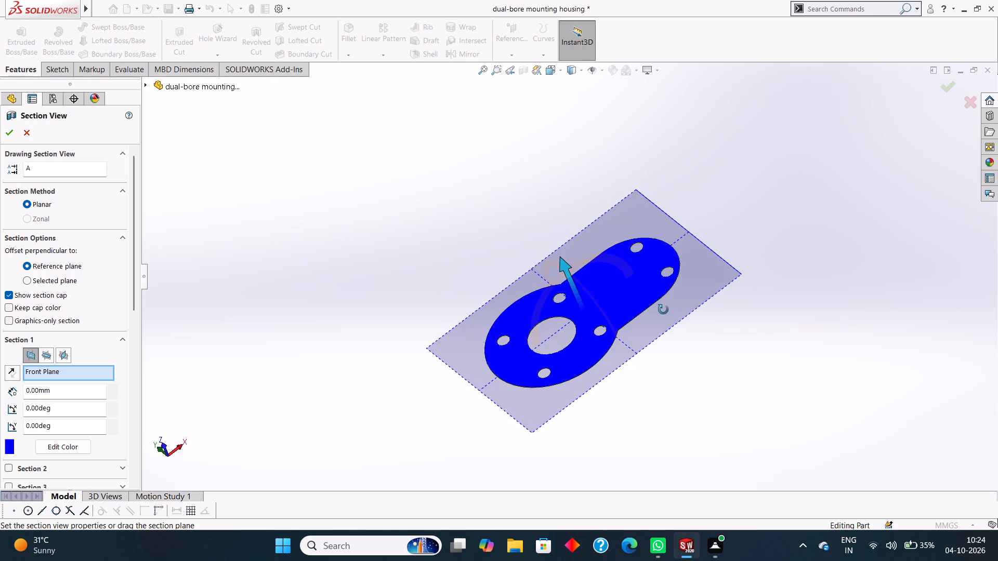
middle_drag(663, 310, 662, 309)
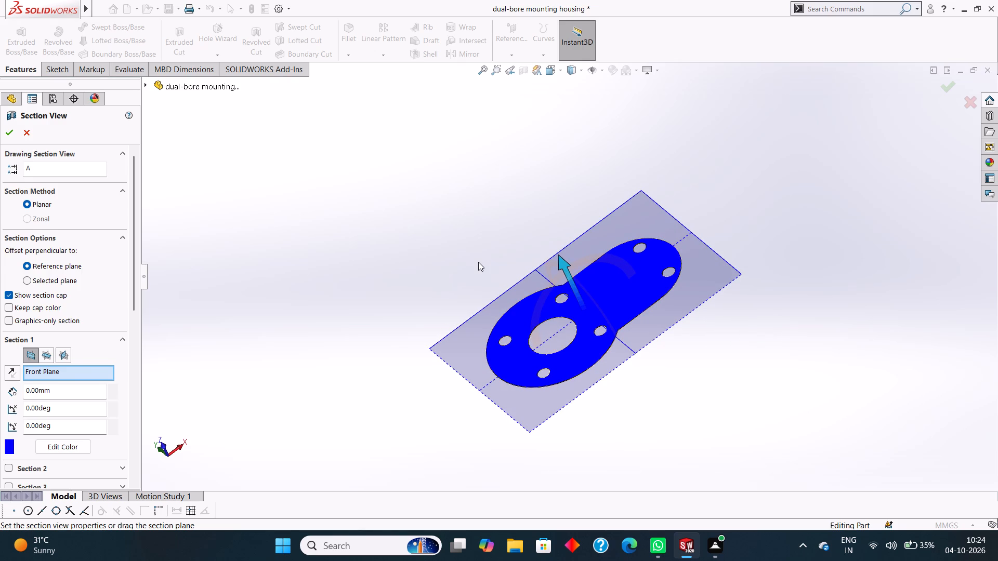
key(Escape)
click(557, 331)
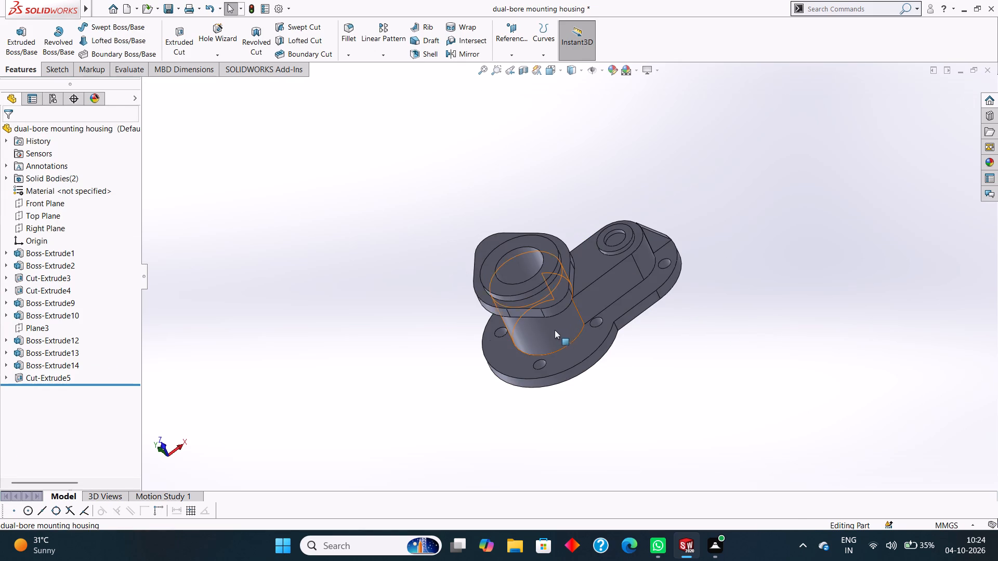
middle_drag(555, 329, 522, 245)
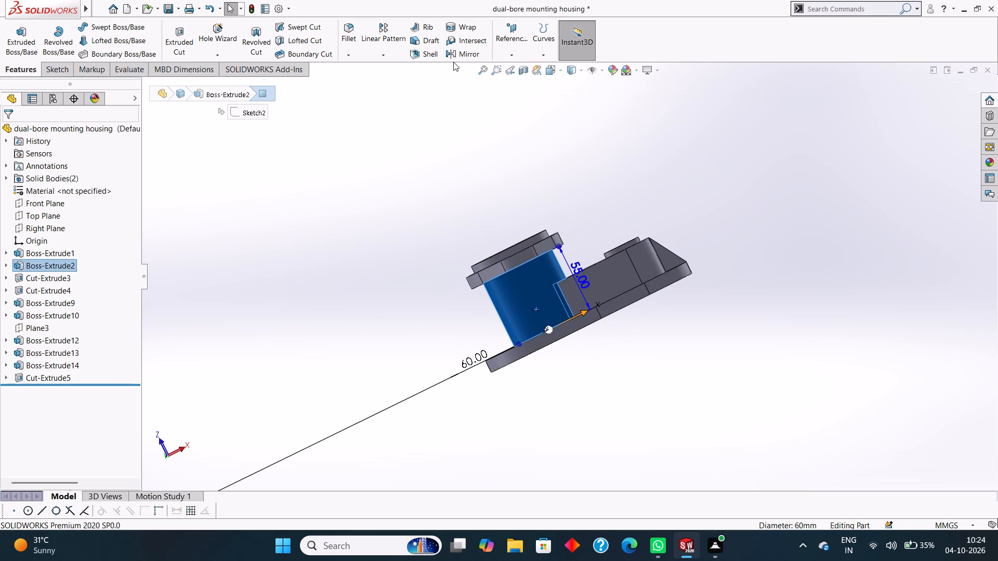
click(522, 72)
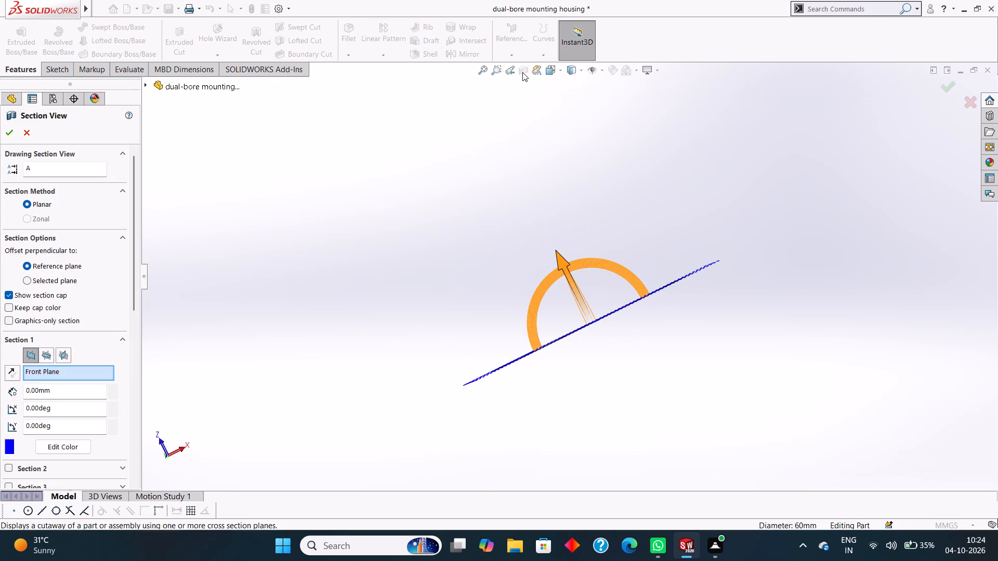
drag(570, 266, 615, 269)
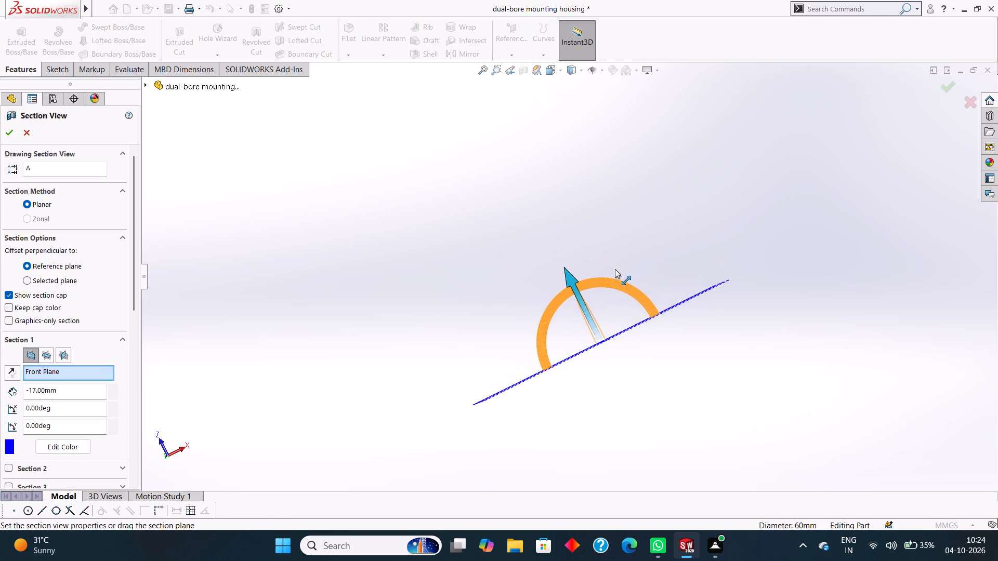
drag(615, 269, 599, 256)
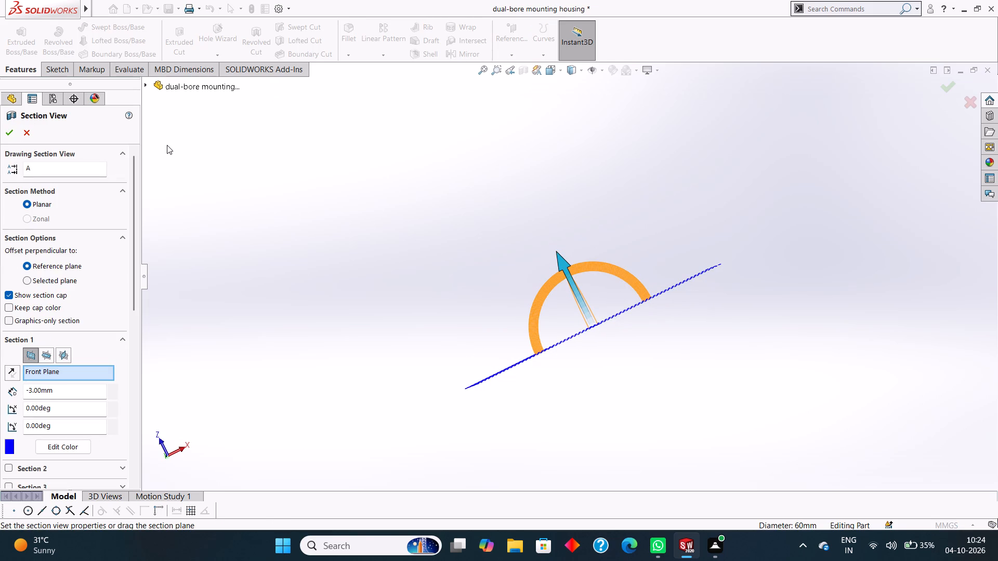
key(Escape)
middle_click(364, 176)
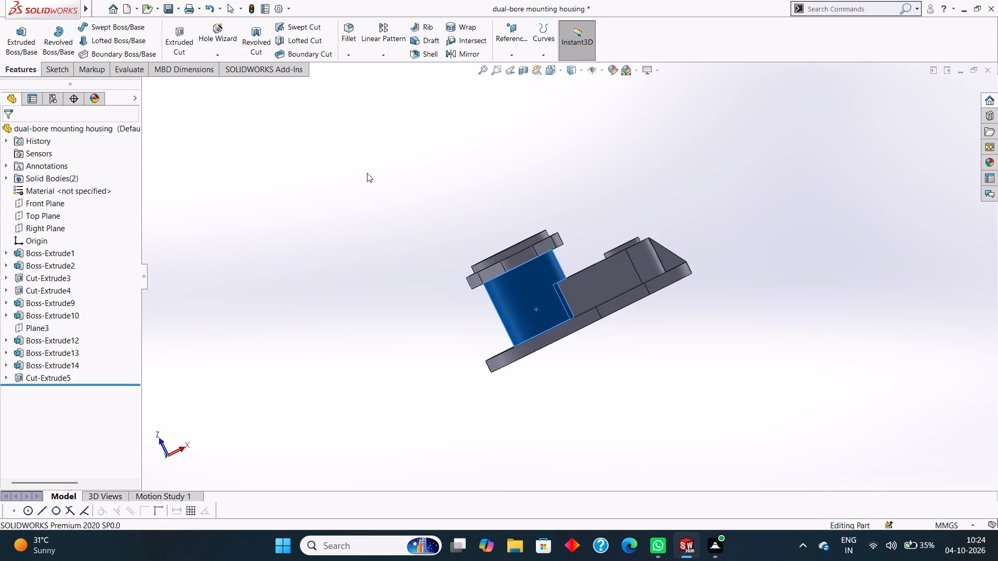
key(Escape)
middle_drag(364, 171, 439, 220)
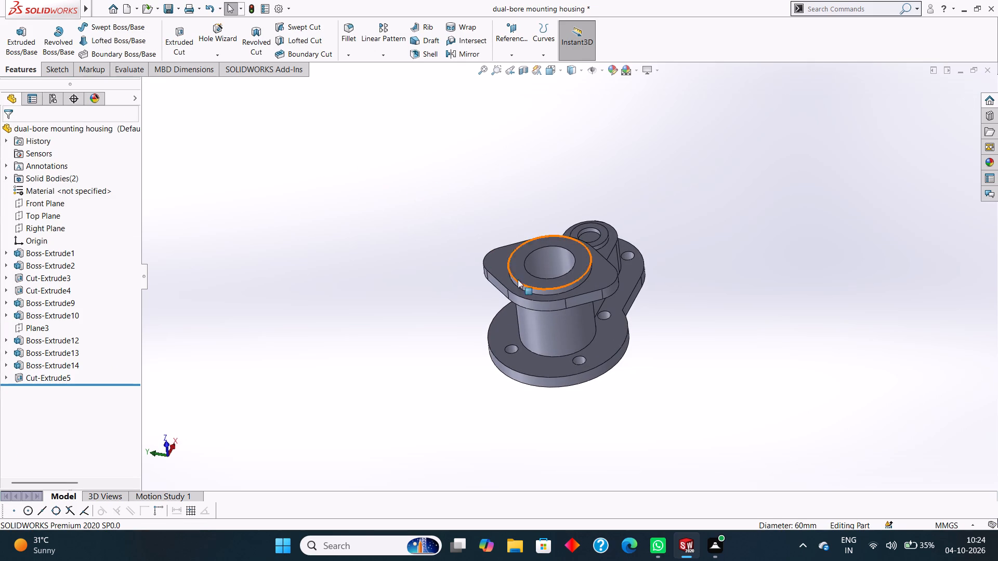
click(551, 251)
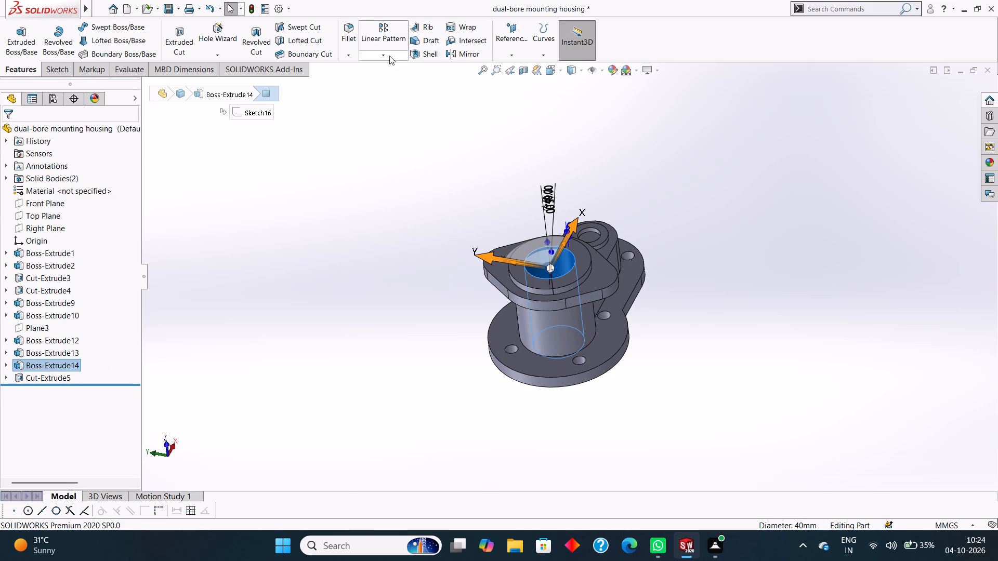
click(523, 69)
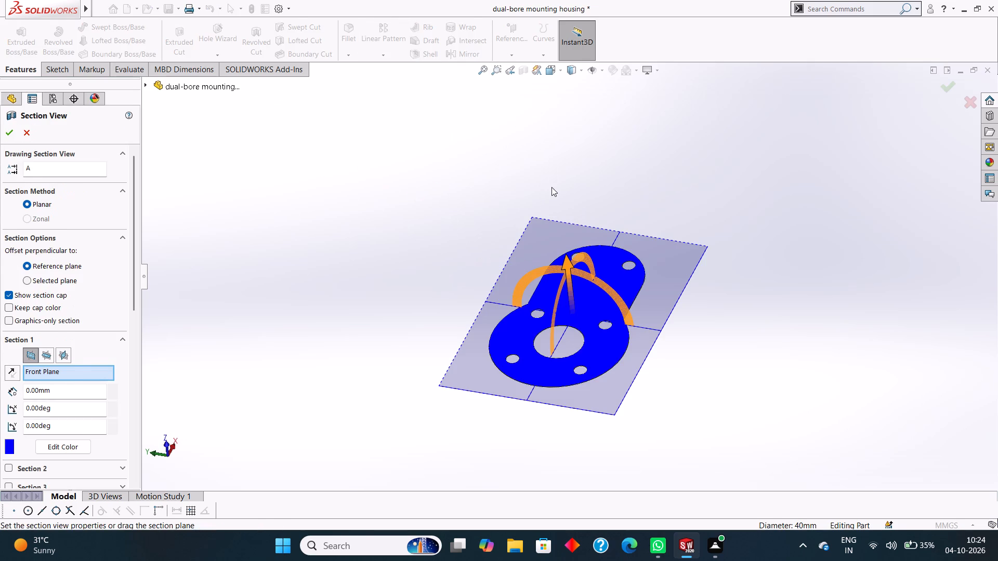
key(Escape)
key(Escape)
Start a sketch on the top flange face around the raised ring and draw an origin-centred circle of about 43 mm radius.
middle_drag(717, 276, 620, 263)
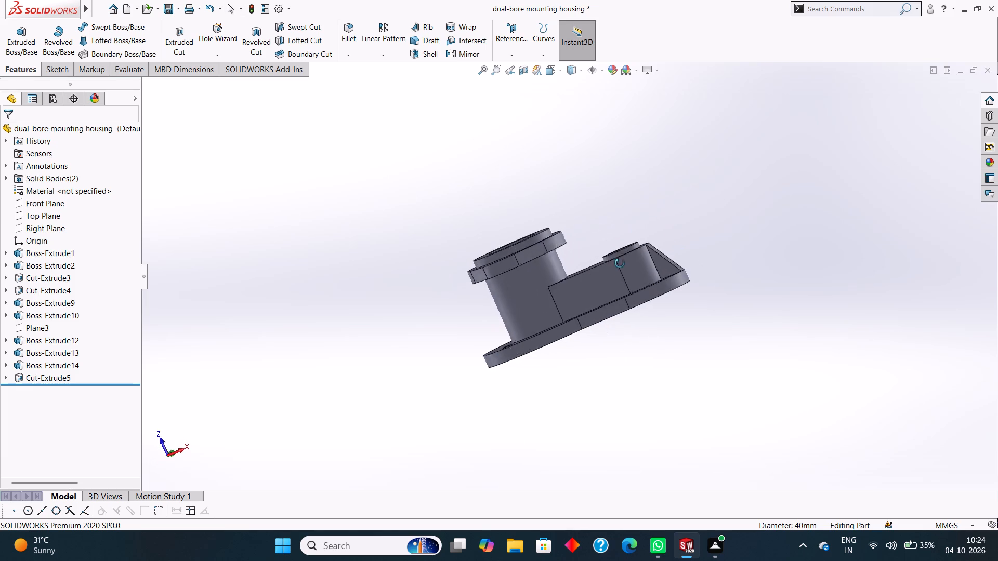
middle_drag(620, 263, 669, 323)
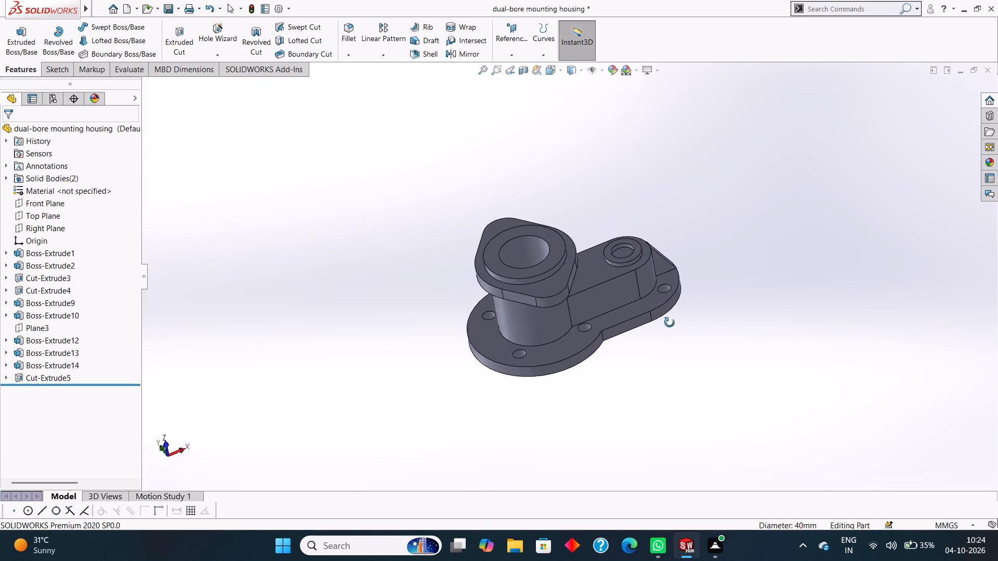
middle_drag(669, 323, 667, 338)
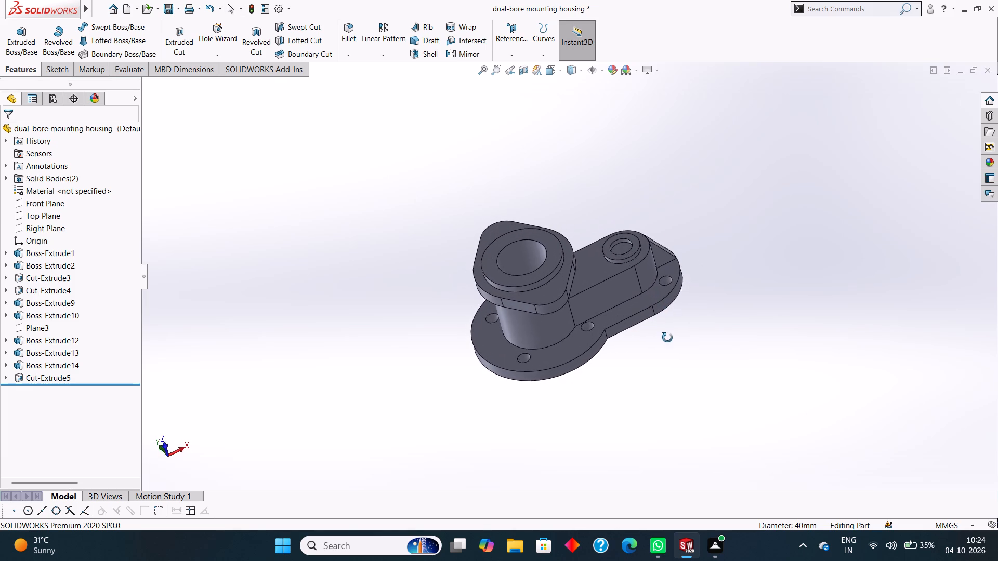
middle_drag(667, 338, 675, 355)
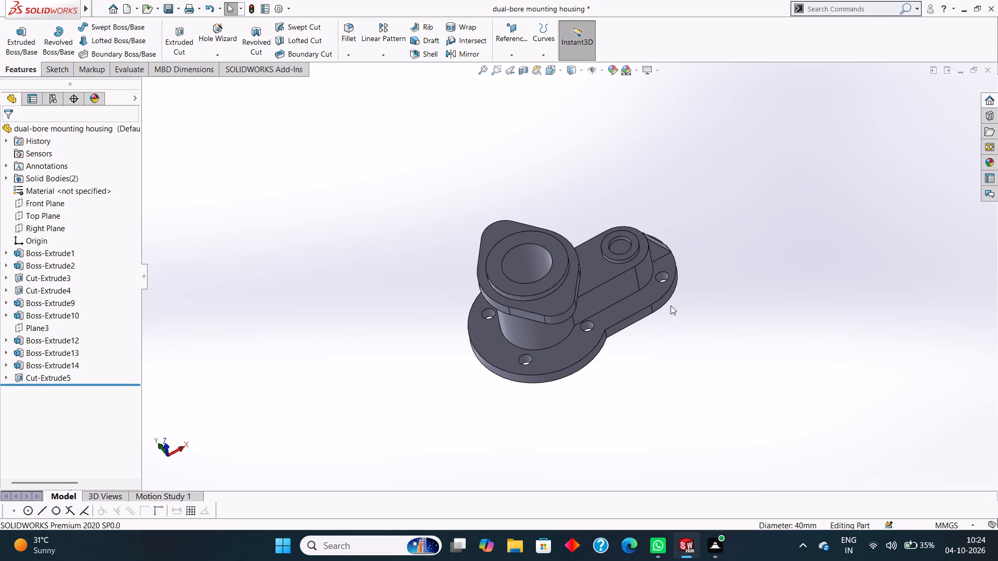
click(509, 227)
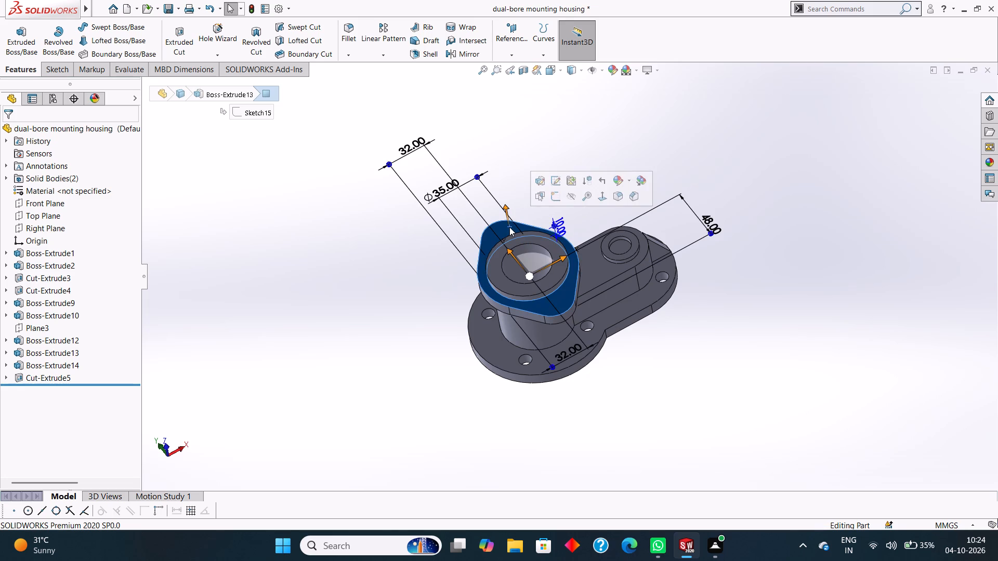
key(ctrl+8)
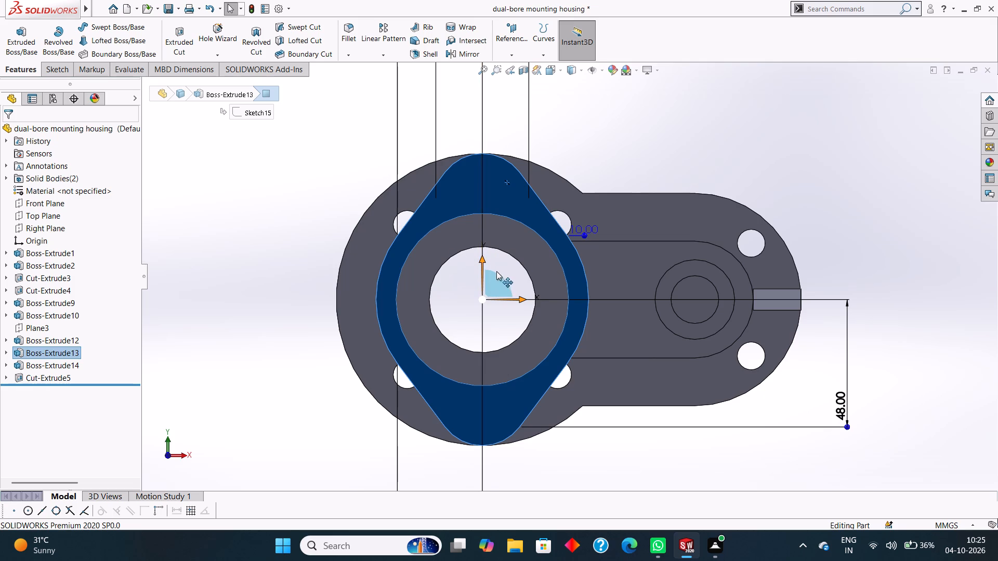
right_click(462, 195)
click(484, 182)
key(Escape)
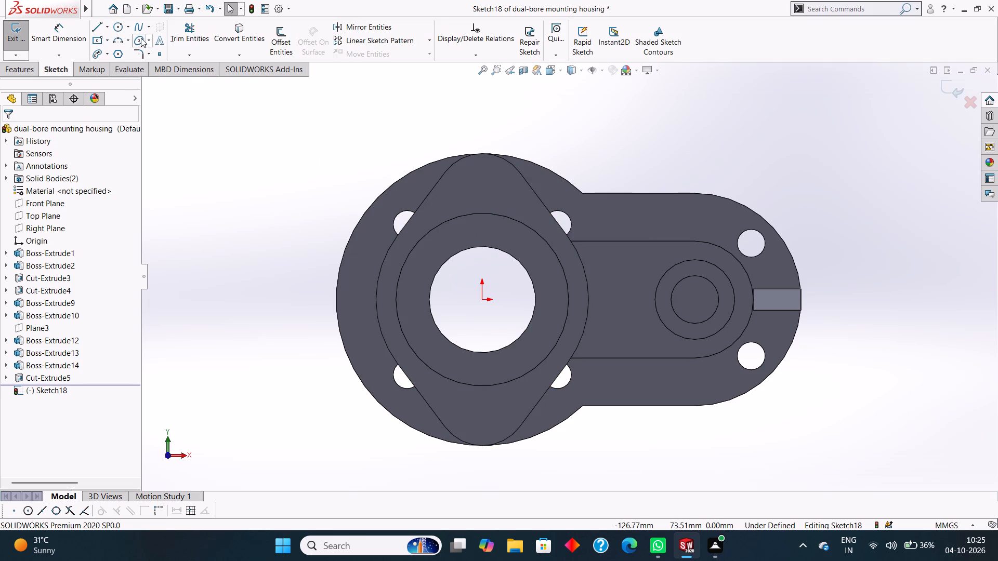
click(118, 26)
drag(483, 300, 562, 382)
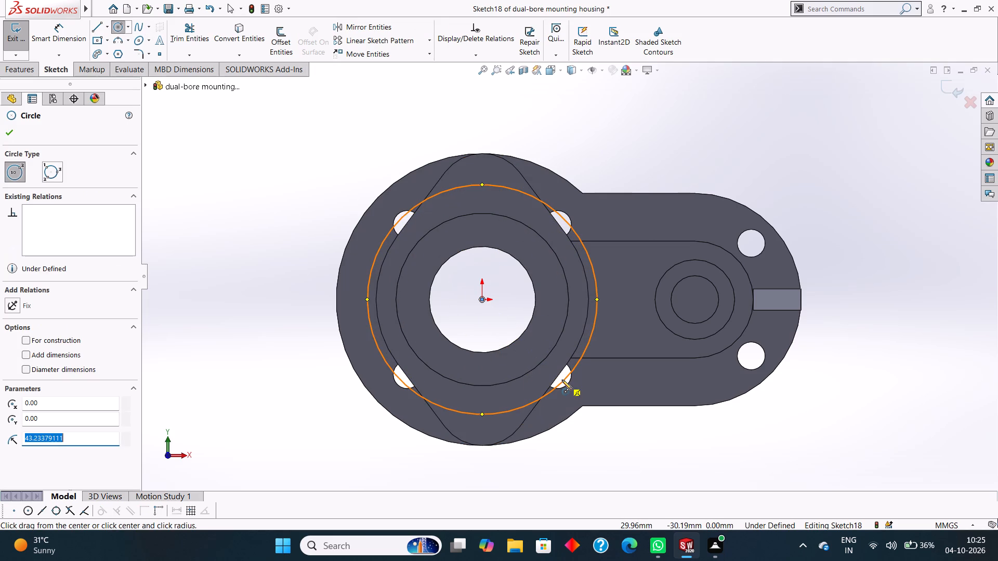
Dimension the origin-centred circle on the top flange sketch to 80 mm diameter.
click(6, 134)
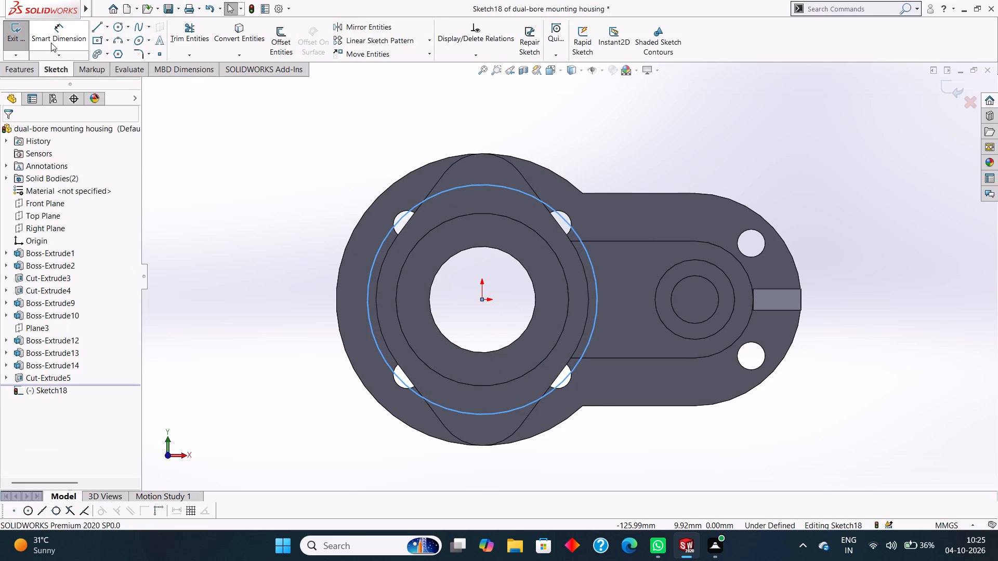
click(50, 42)
click(477, 184)
click(589, 130)
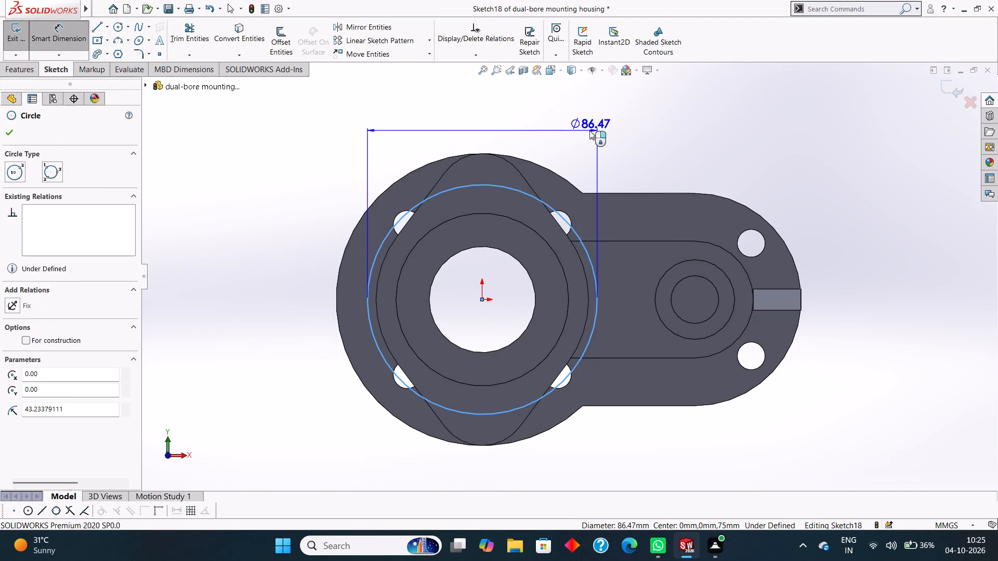
text(80)
key(Return)
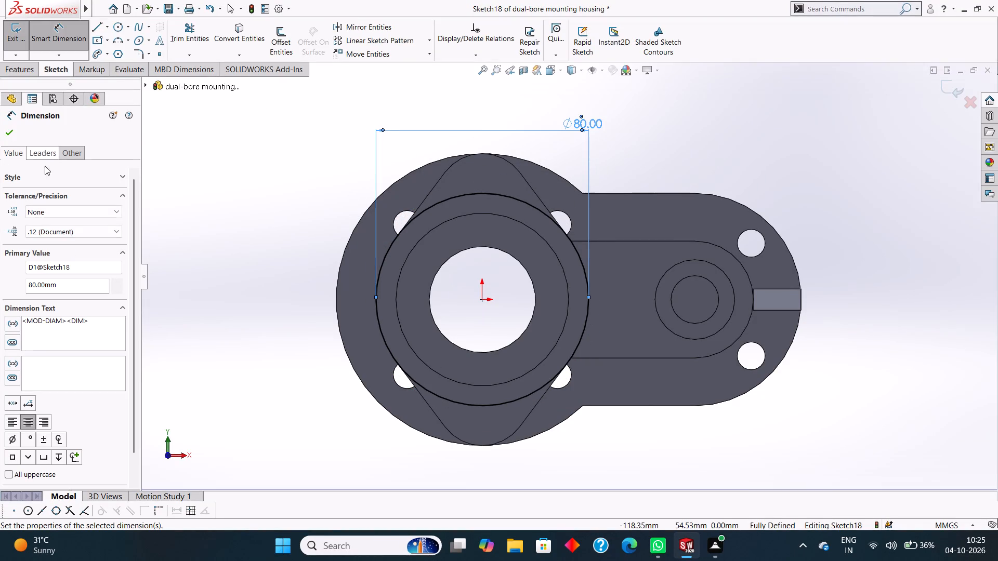
click(10, 133)
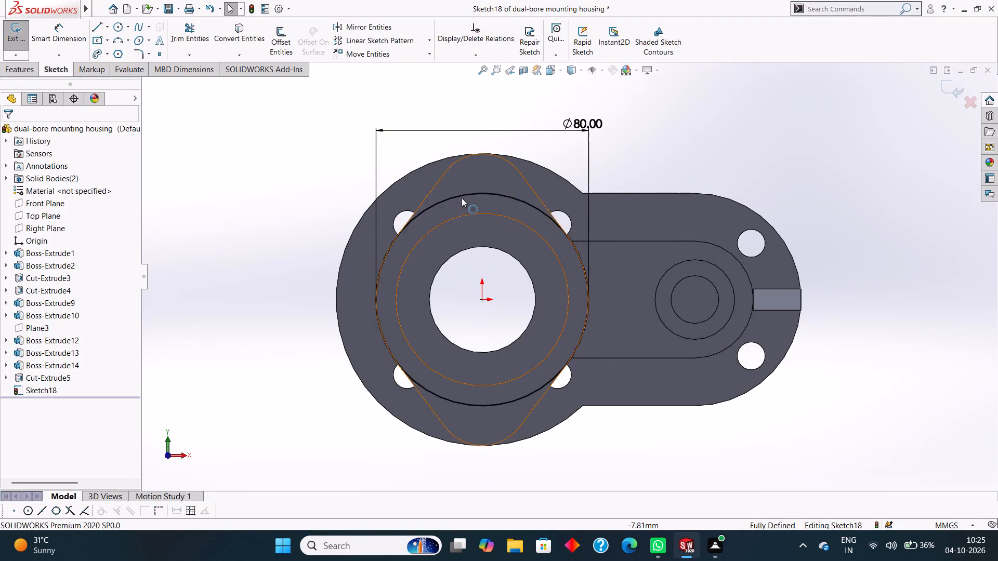
Convert the 80 mm circle to construction geometry.
right_click(461, 196)
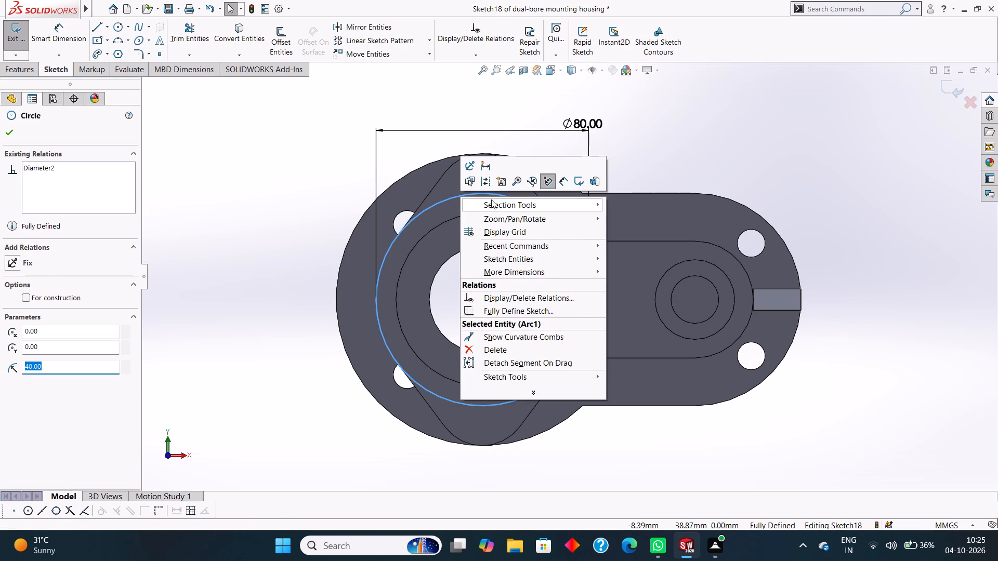
click(484, 184)
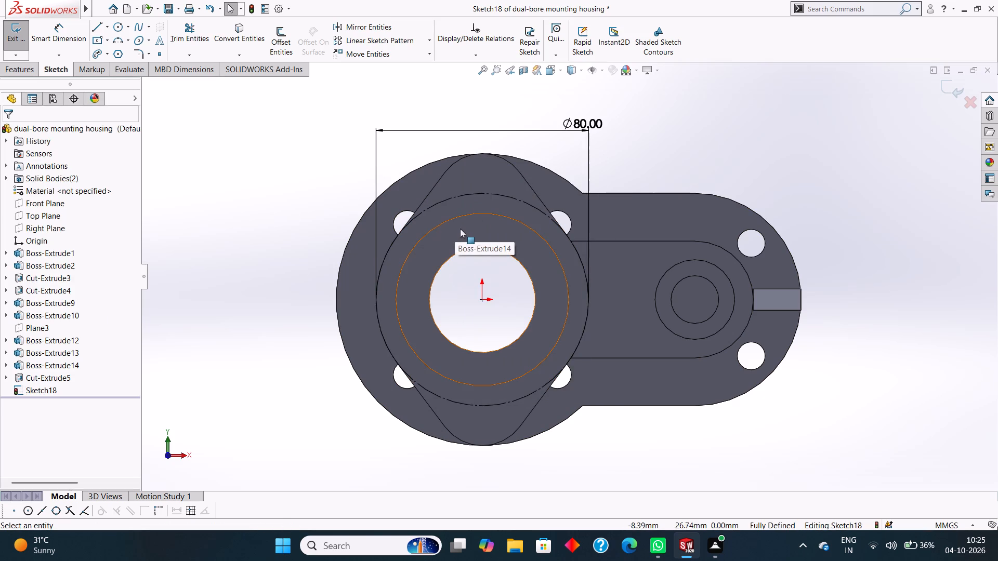
Draw two vertical centerlines from the origin, one to the top and one to the bottom of the construction circle.
click(95, 28)
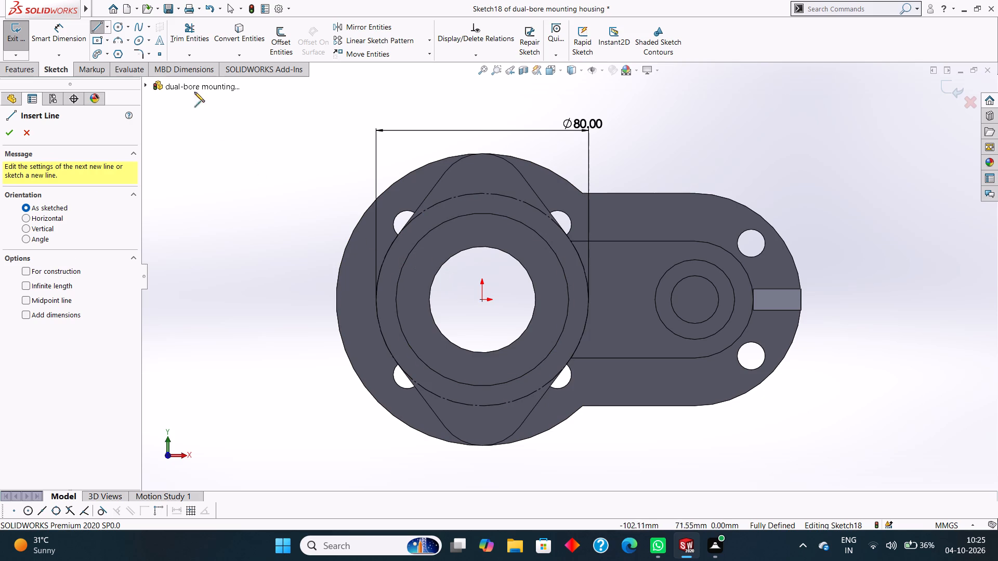
click(104, 29)
click(133, 51)
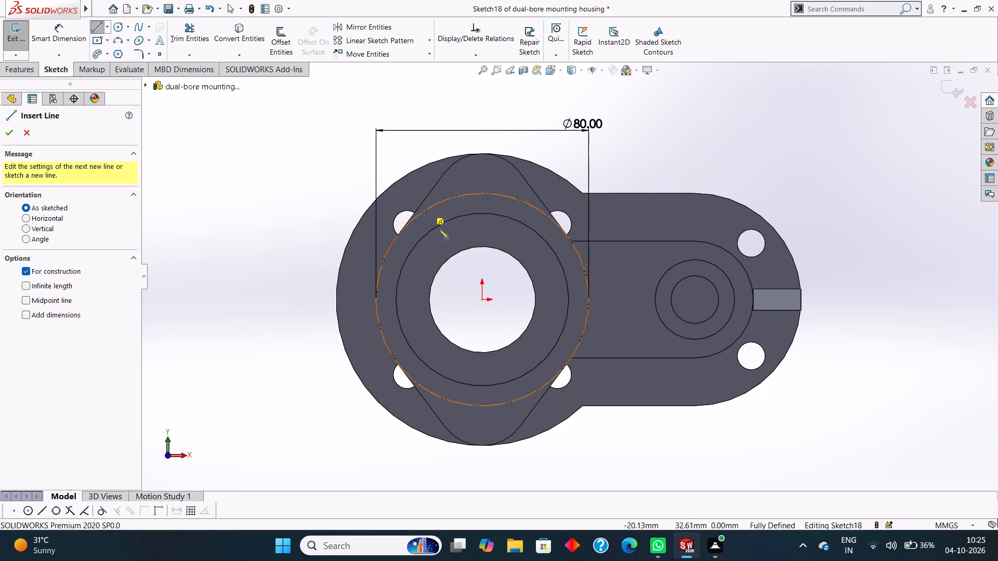
click(480, 300)
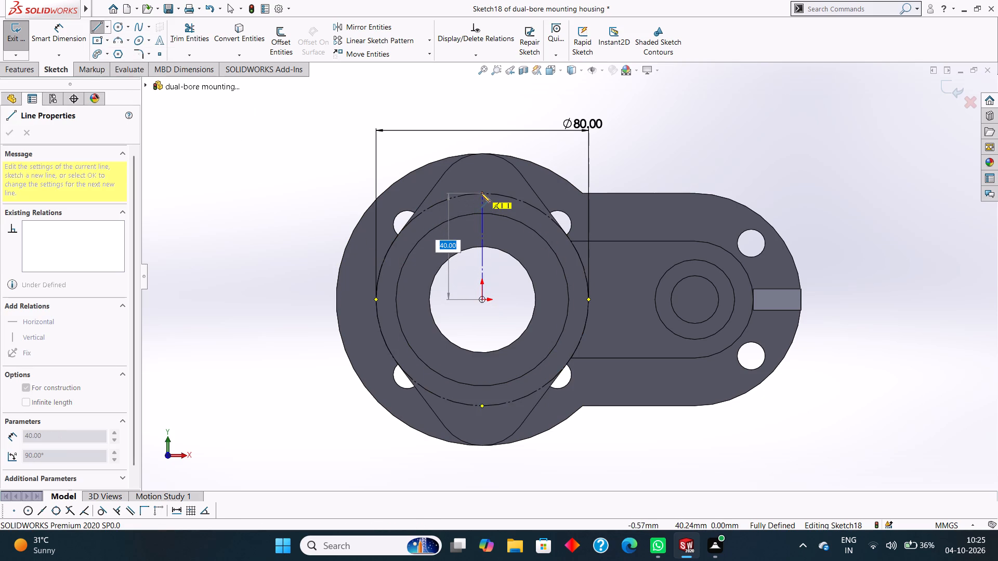
click(481, 193)
key(Escape)
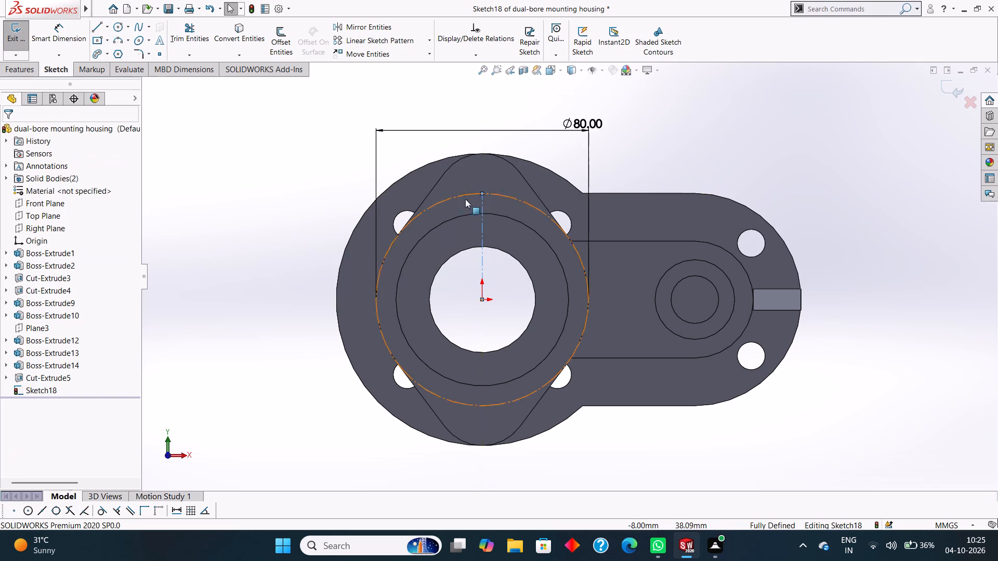
click(106, 27)
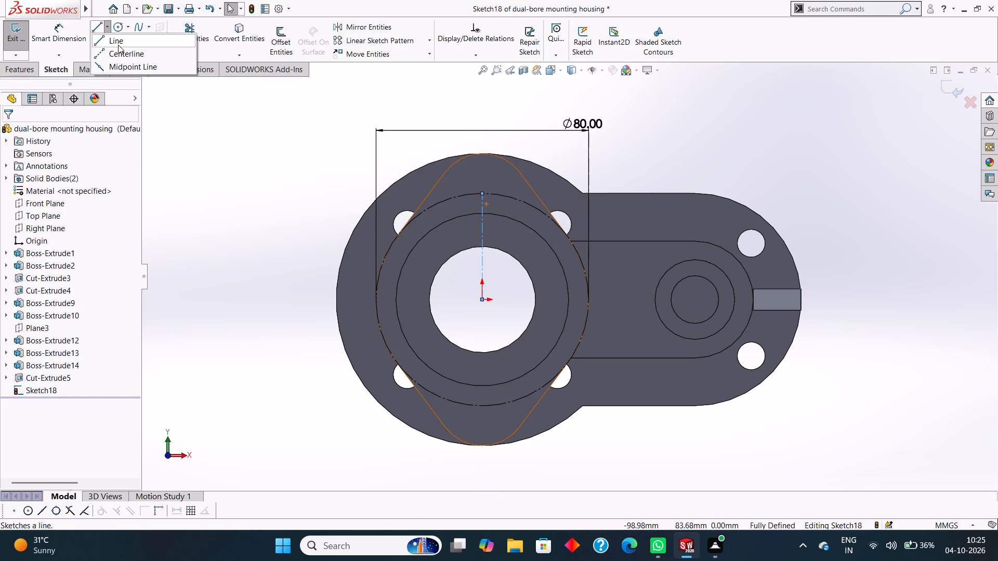
click(121, 51)
click(483, 300)
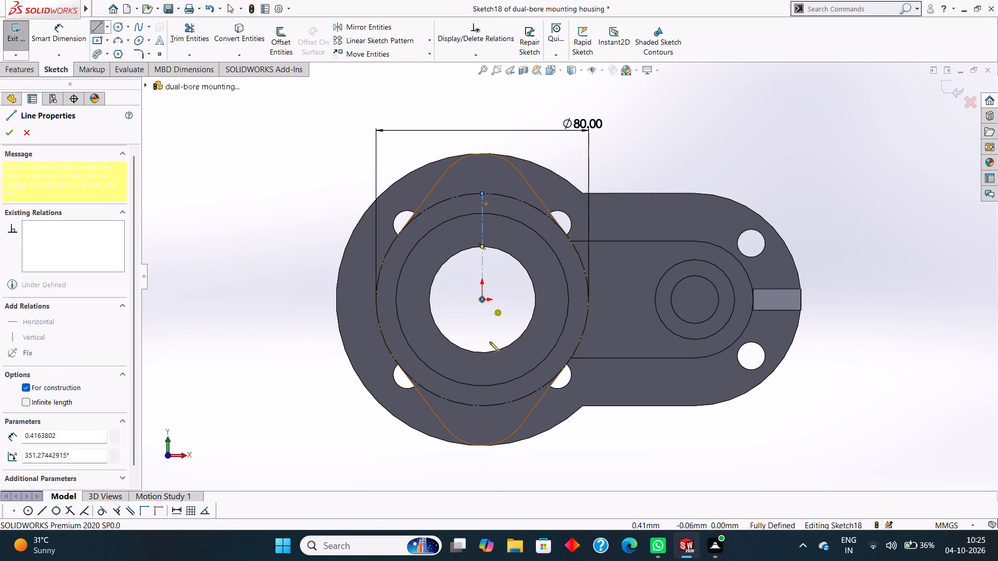
click(482, 406)
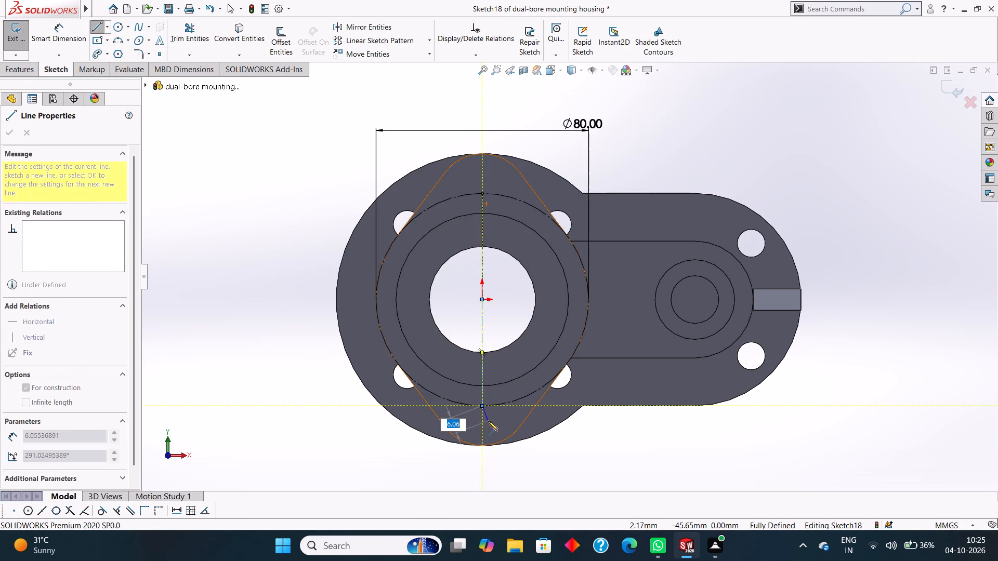
key(Escape)
key(Escape)
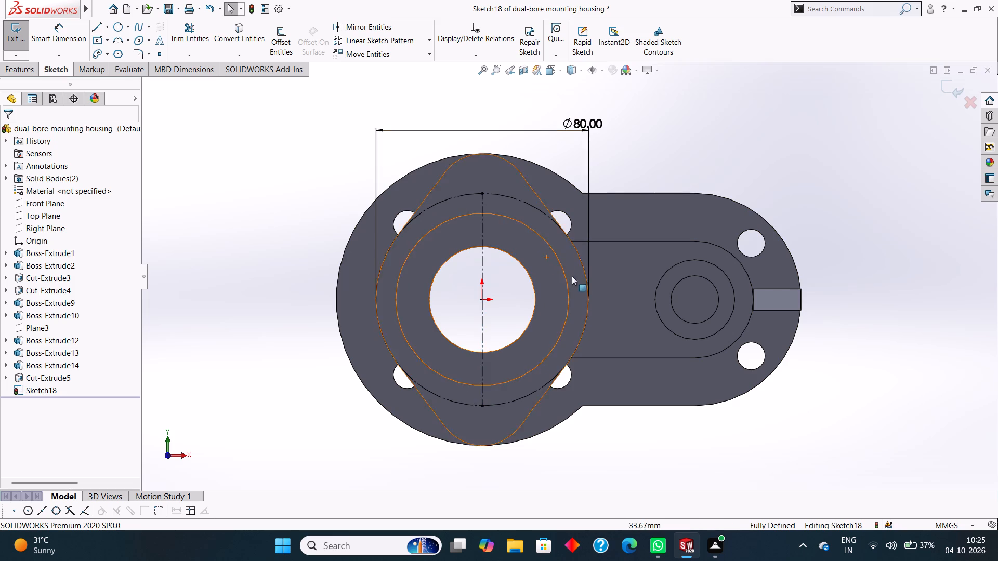
Sketch a vertical centerpoint straight slot centred on the construction circle's top point, about 16.8 mm between arc centres and 10.3 mm wide.
scroll(515, 293, up, 3)
scroll(547, 268, down, 3)
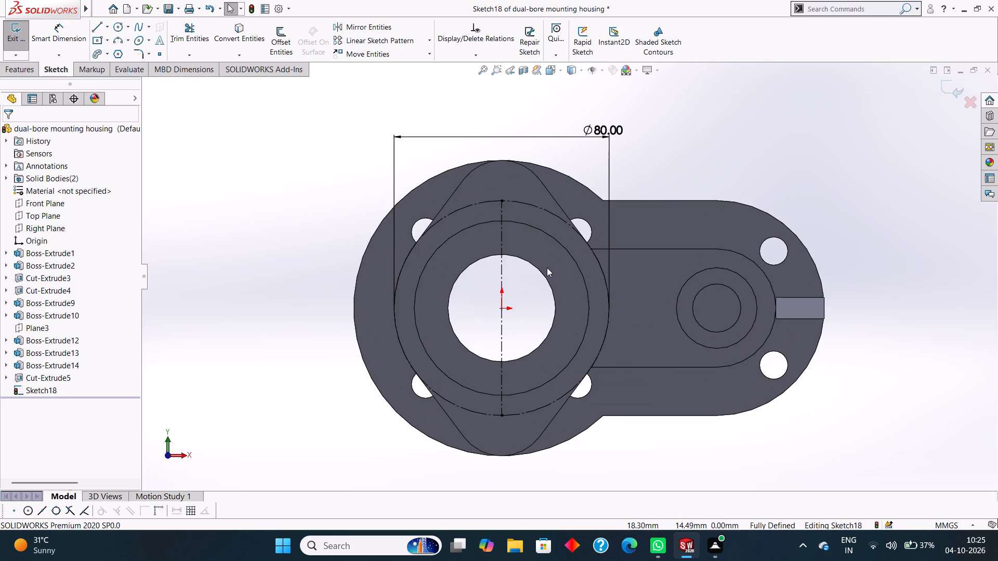
scroll(546, 268, up, 4)
scroll(566, 251, down, 7)
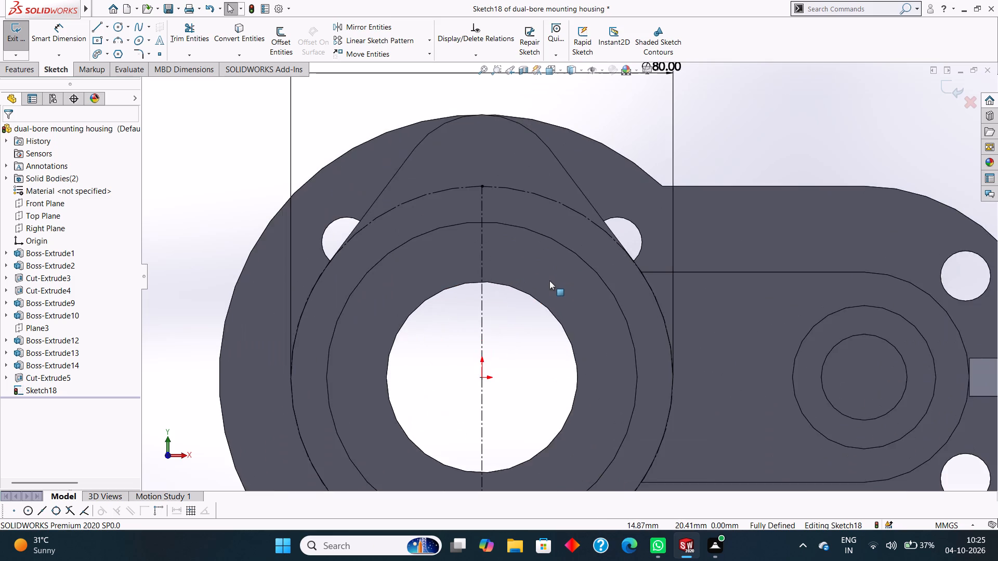
scroll(550, 281, up, 7)
scroll(603, 280, down, 3)
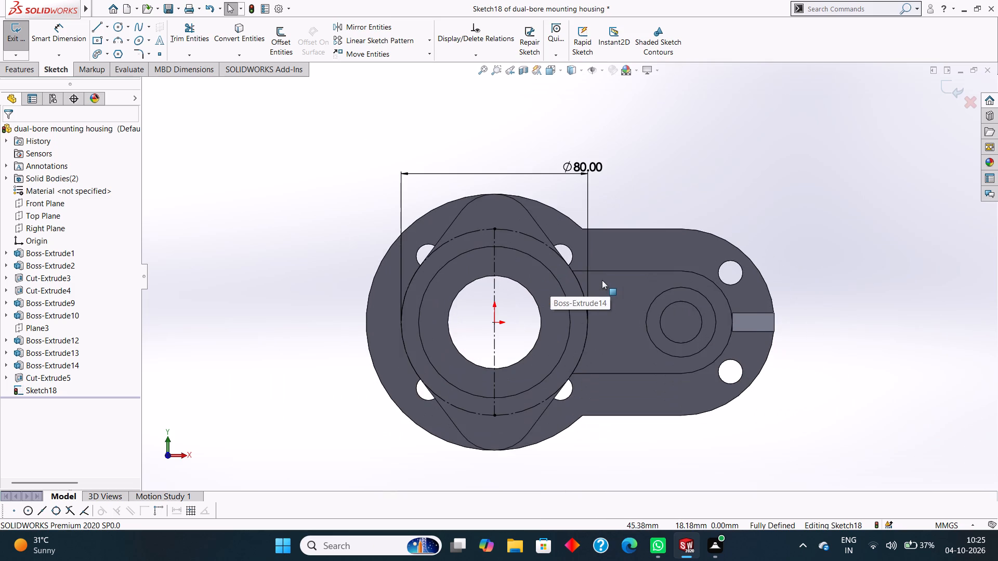
scroll(601, 280, down, 1)
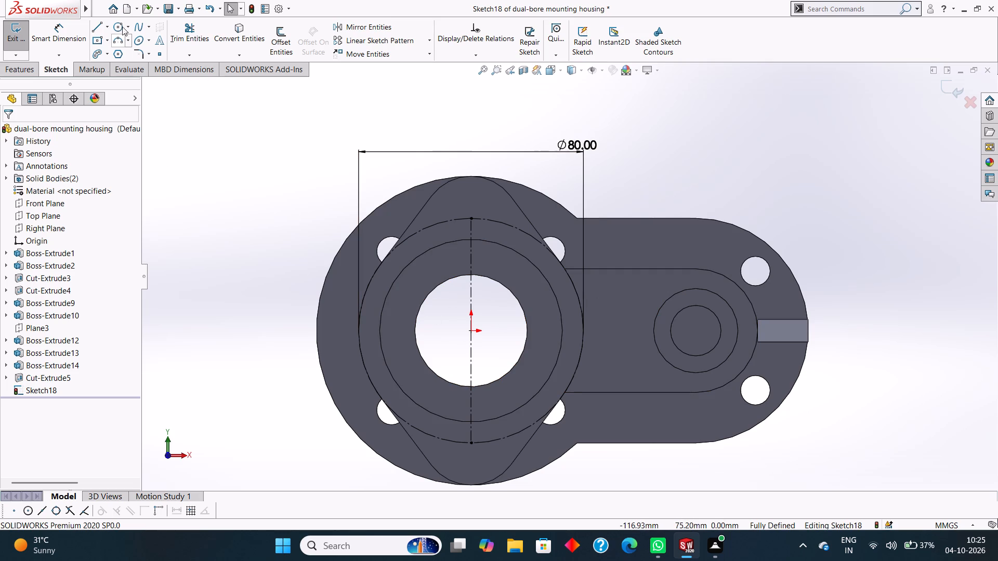
click(109, 52)
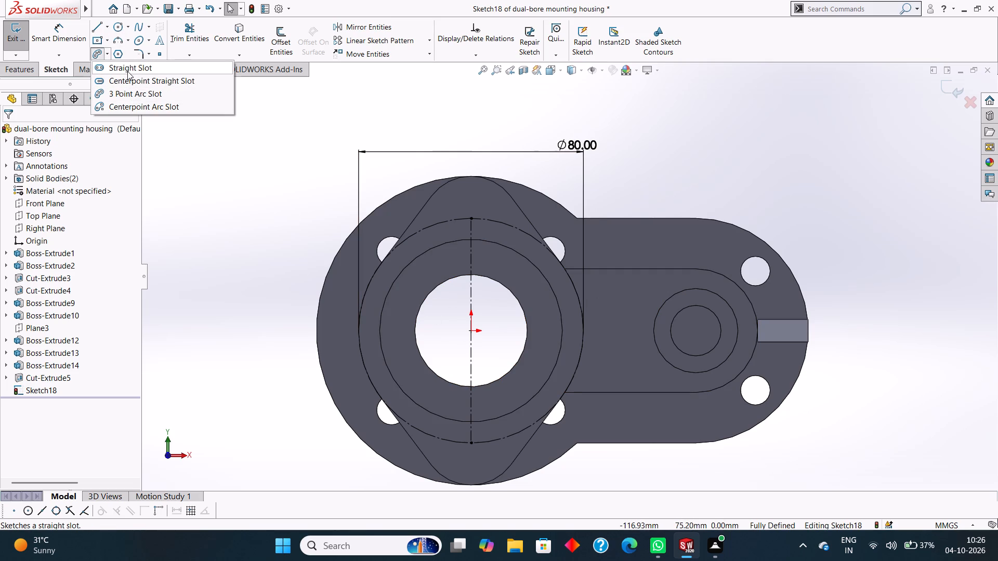
click(127, 71)
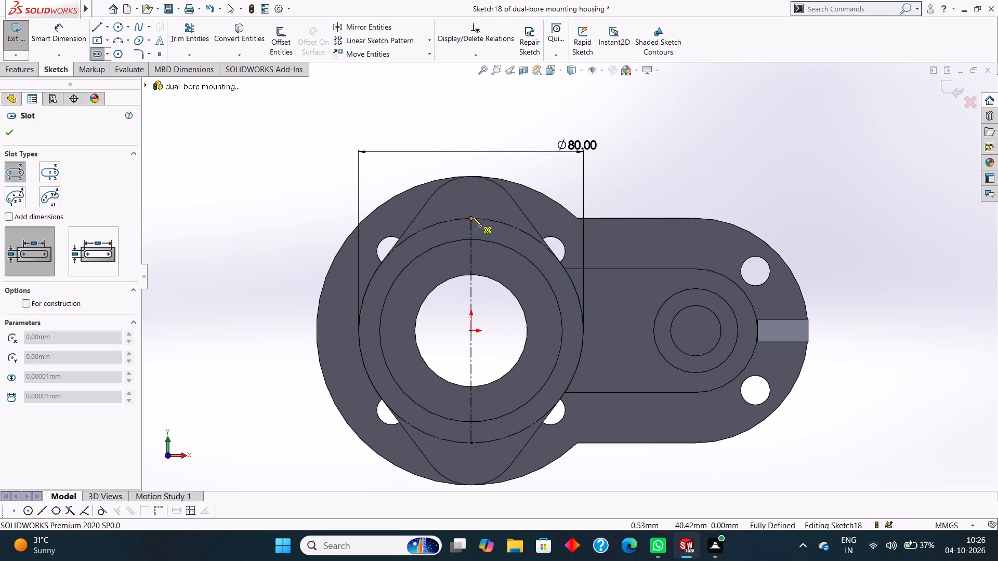
click(109, 52)
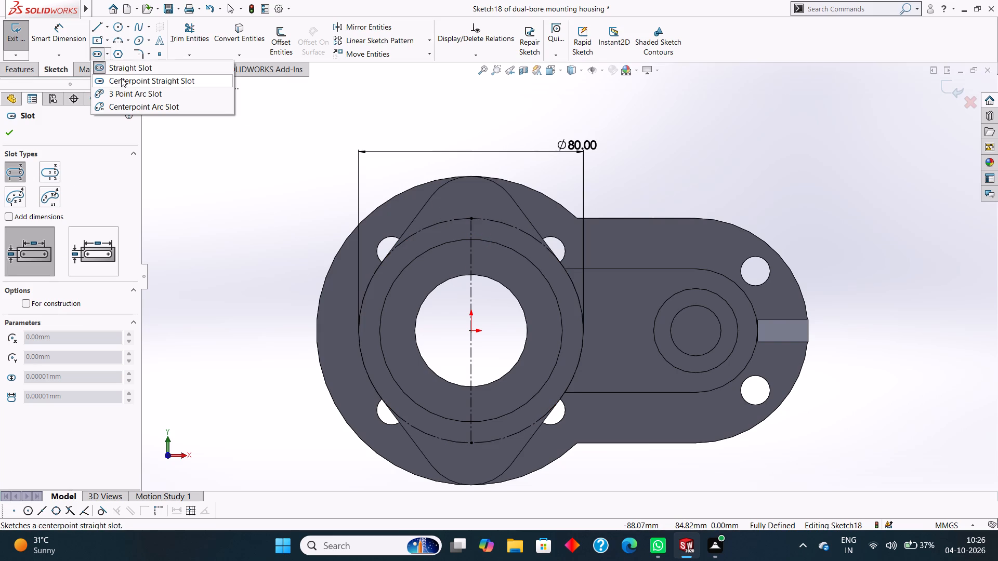
click(121, 78)
click(471, 218)
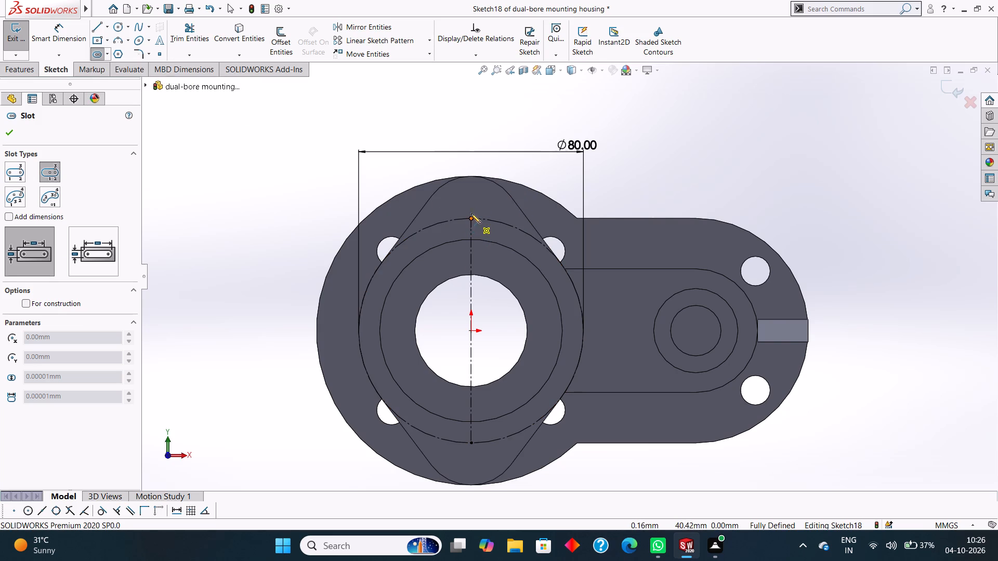
click(471, 195)
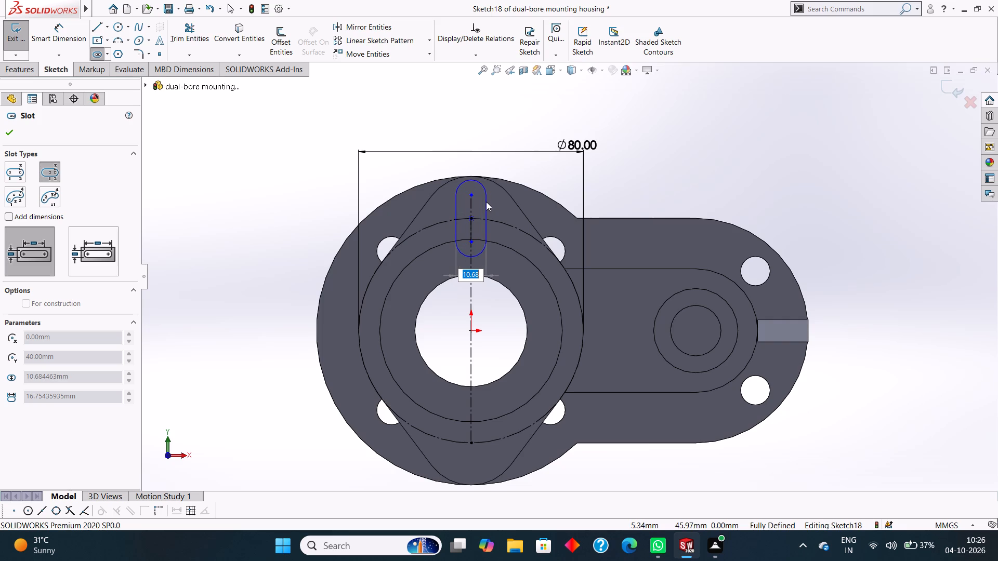
click(485, 201)
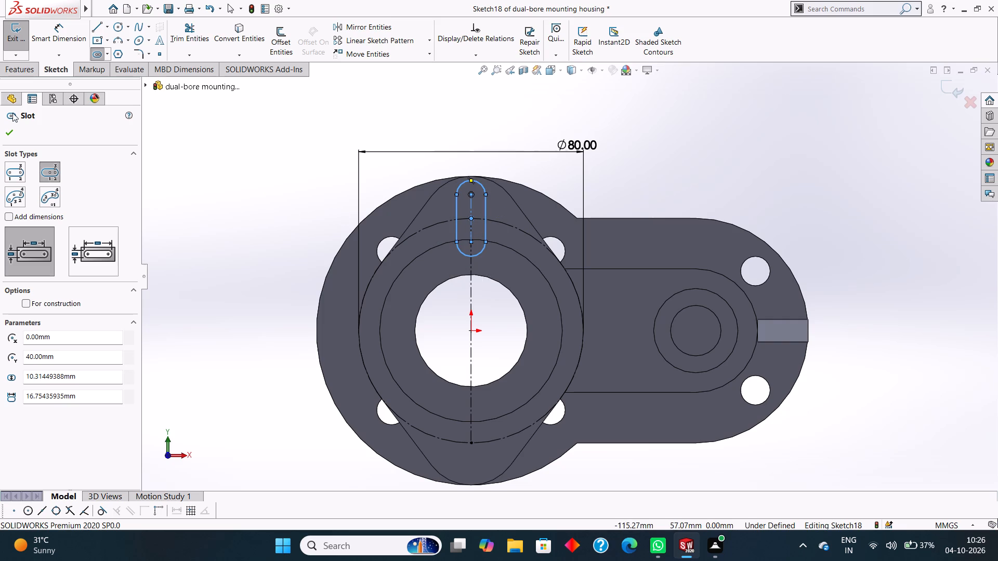
click(11, 129)
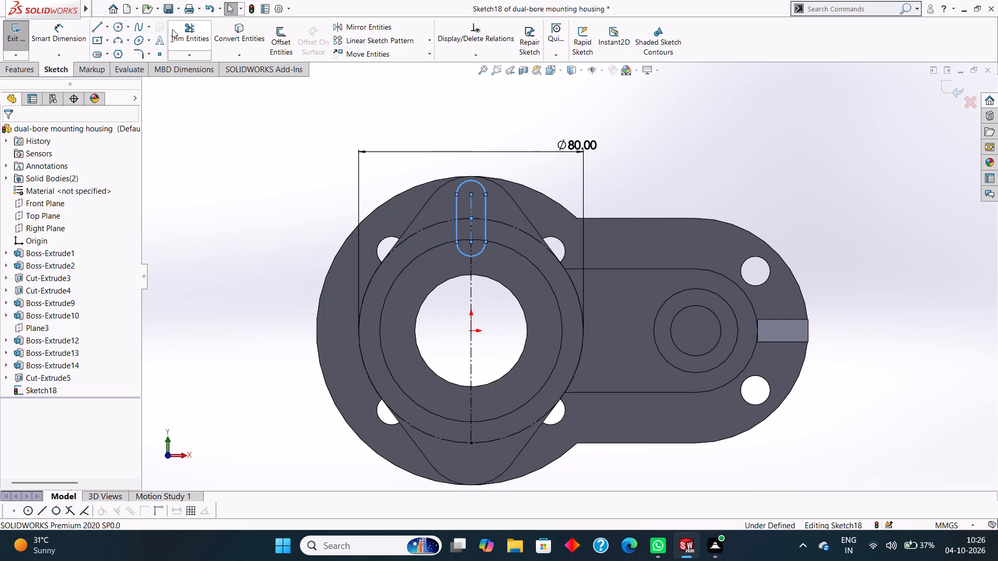
Dimension the slot's centre-to-centre length to 10 mm.
click(74, 34)
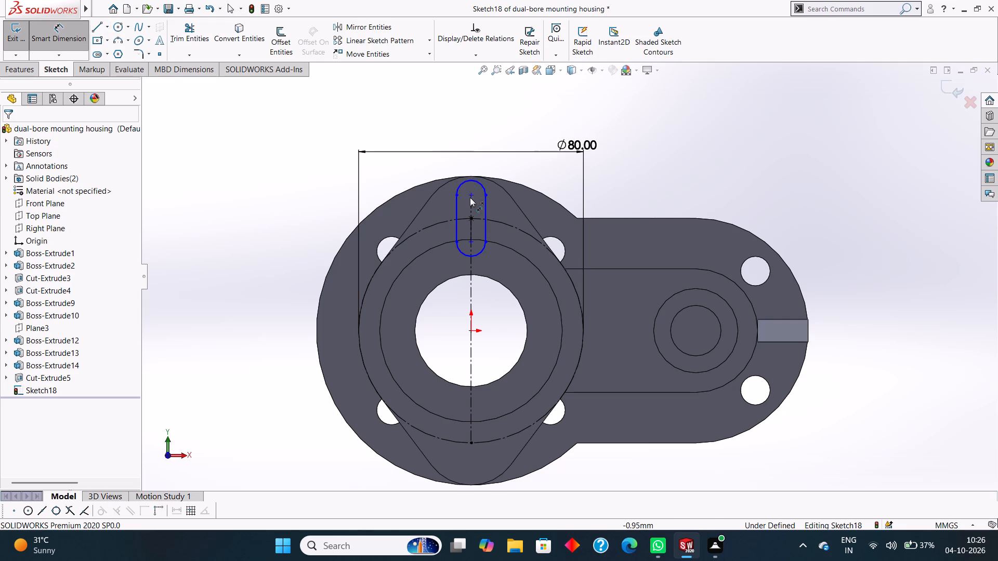
click(470, 194)
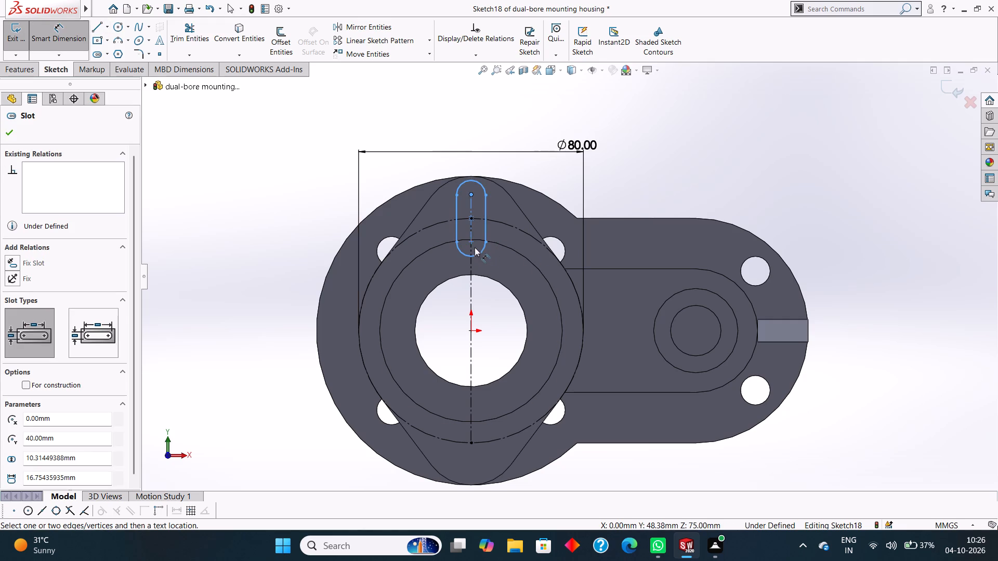
click(471, 242)
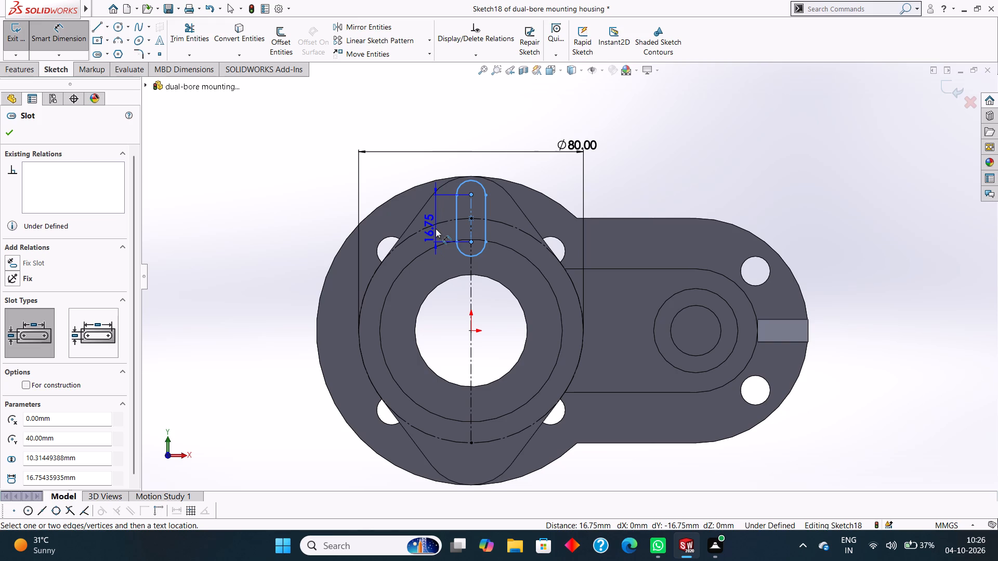
click(436, 229)
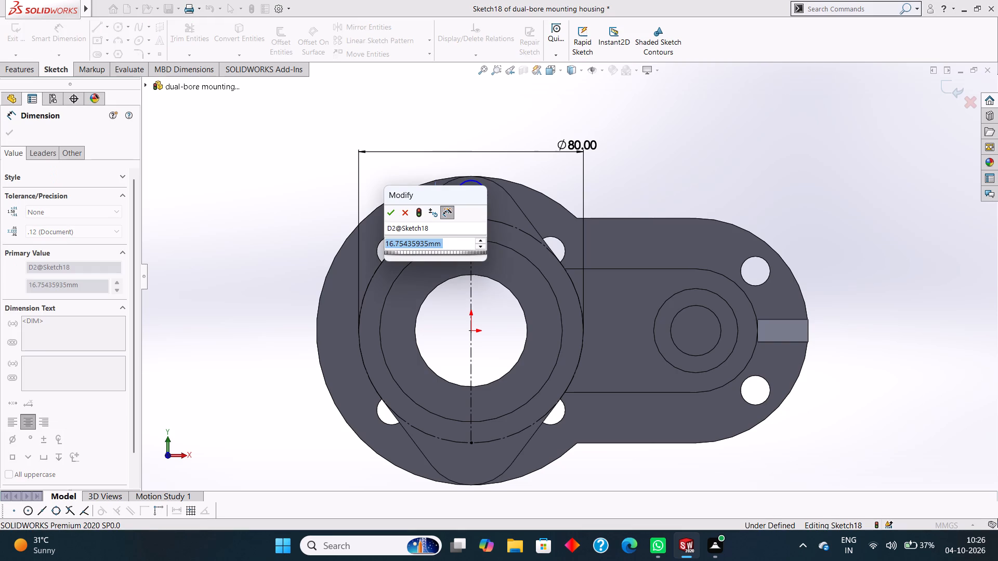
text(10)
key(Return)
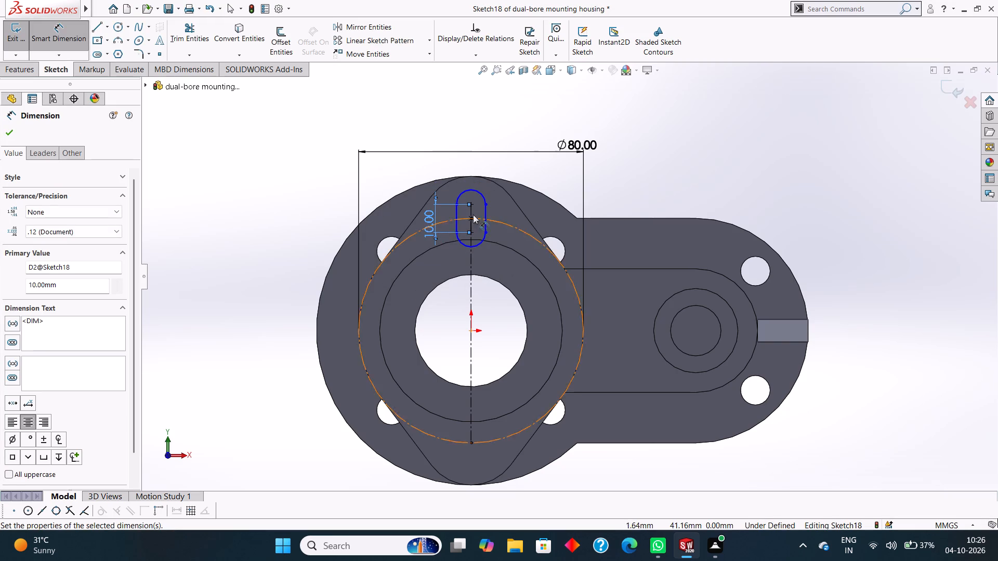
Dimension the slot's width between its two straight sides to 10 mm.
click(457, 210)
click(484, 212)
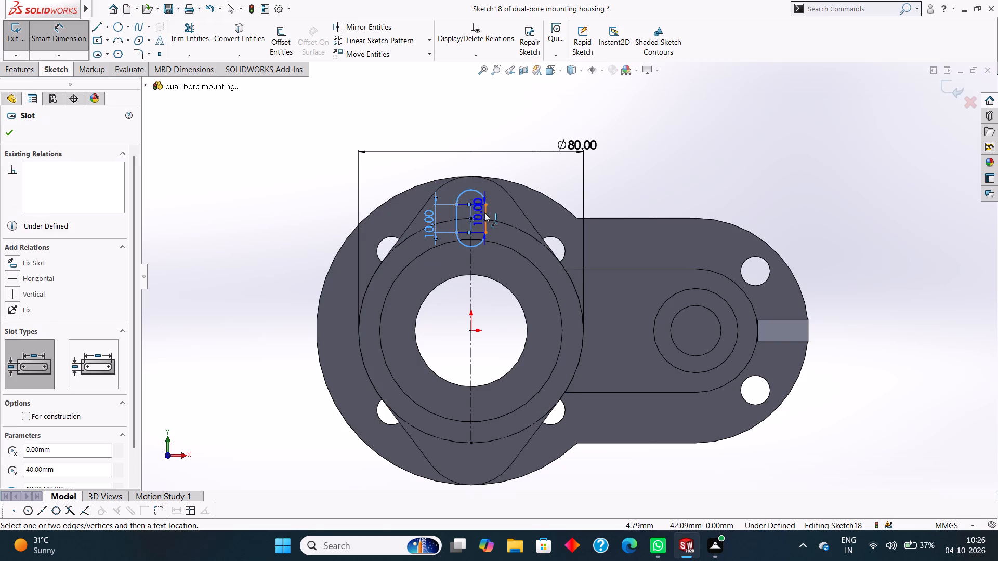
click(474, 164)
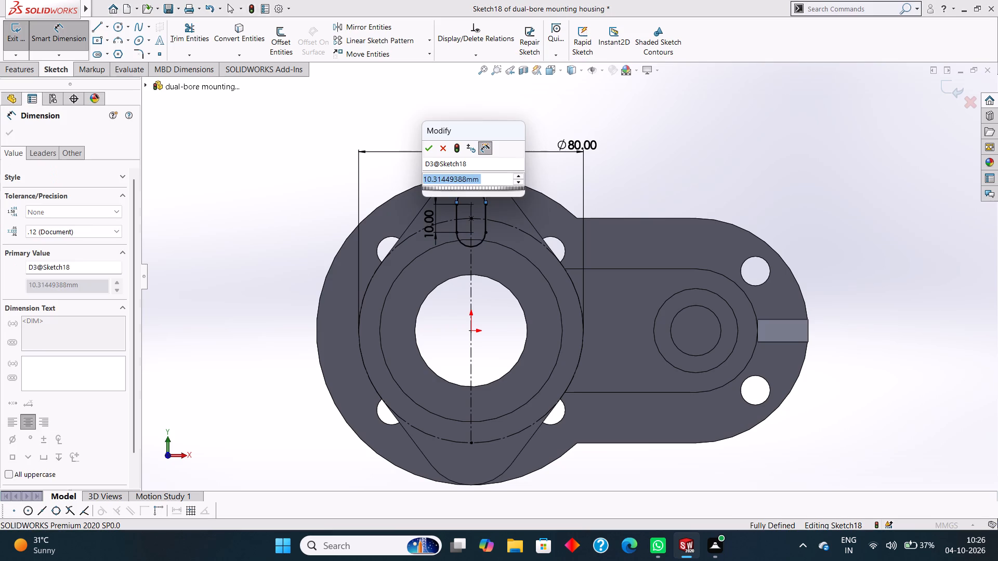
text(10)
key(Return)
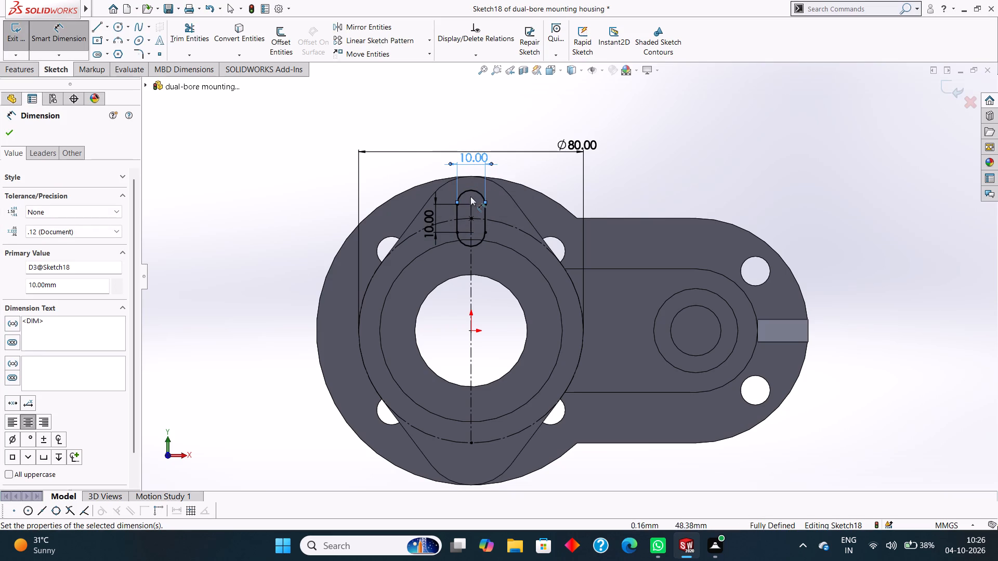
Set the slot's centre-to-centre length to 75 mm.
double_click(425, 218)
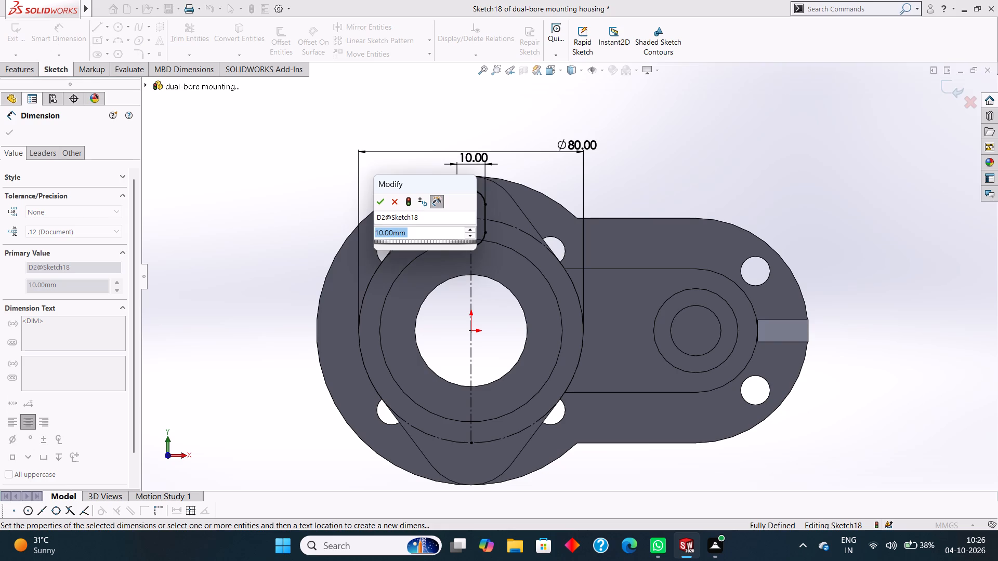
text(75)
key(Return)
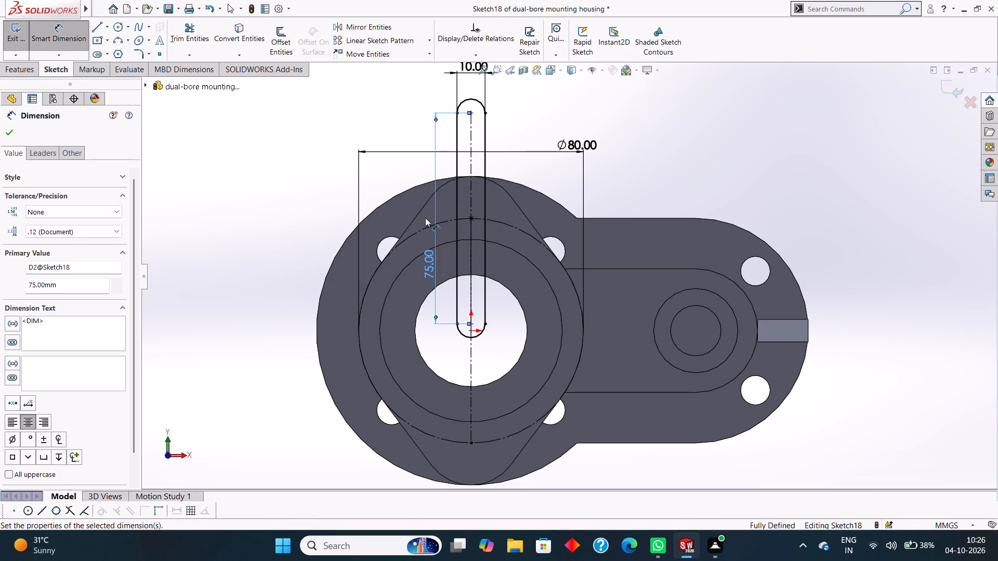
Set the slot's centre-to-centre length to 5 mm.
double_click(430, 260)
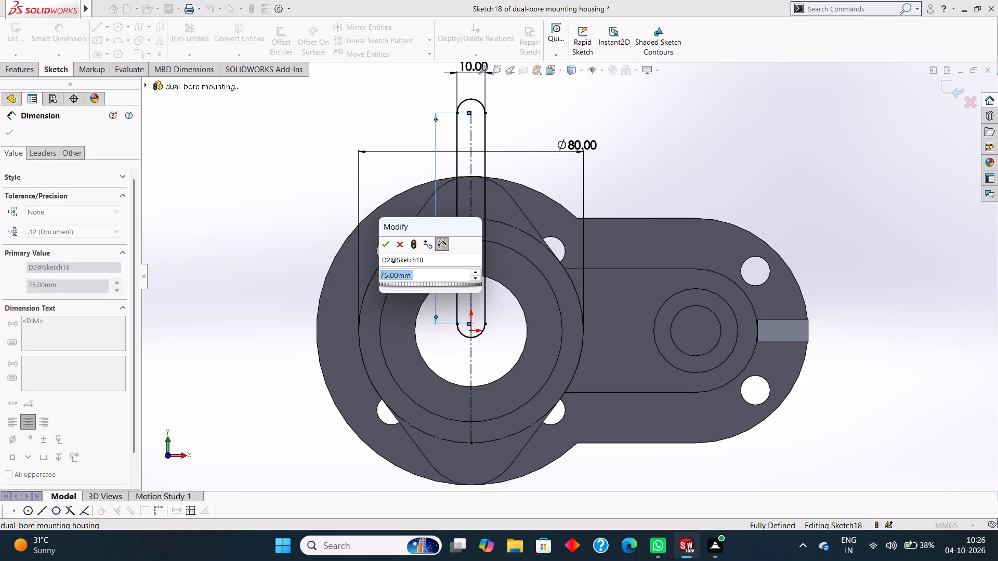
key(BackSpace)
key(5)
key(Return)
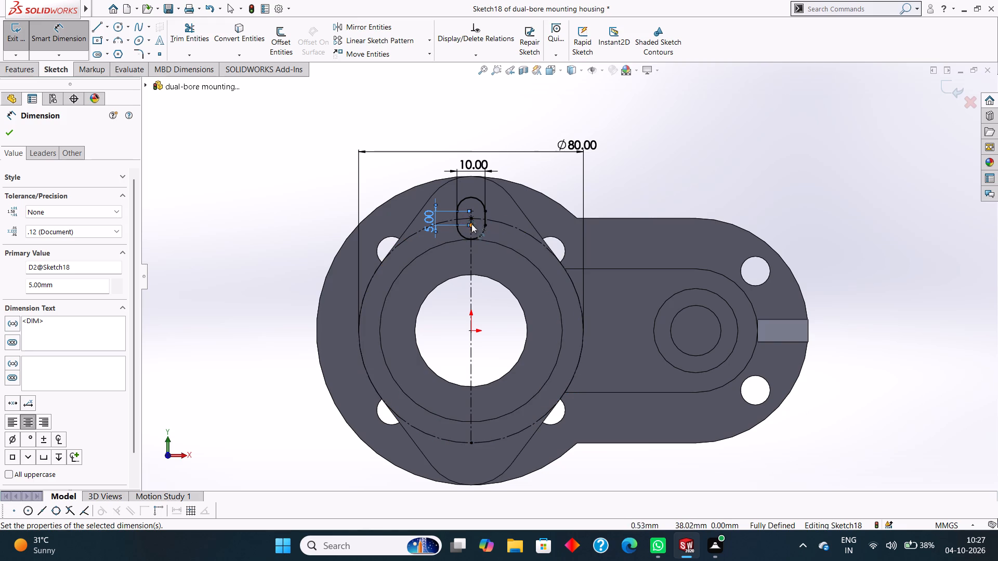
Set the slot's centre-to-centre length to 3 mm and finish dimensioning.
double_click(424, 218)
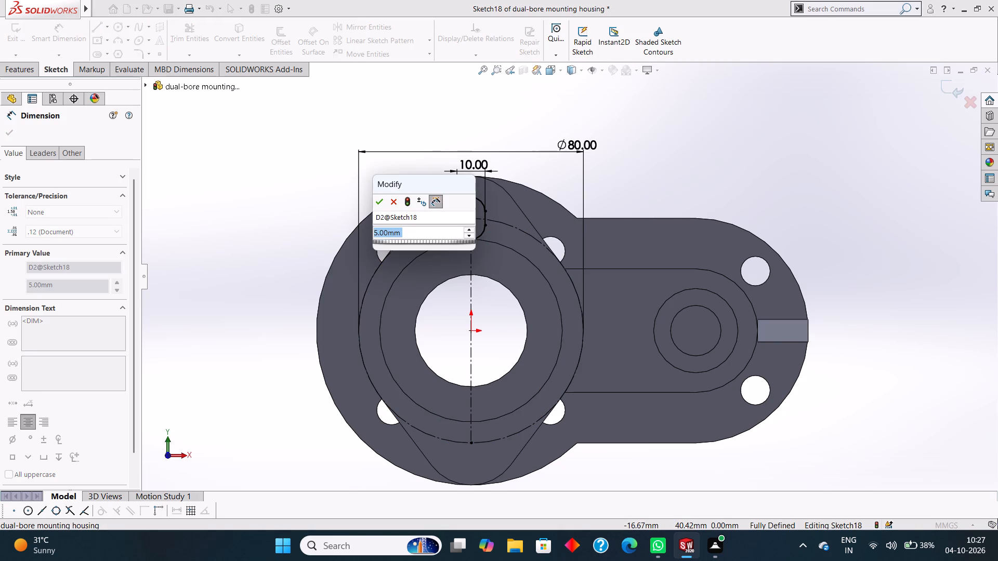
key(3)
key(Return)
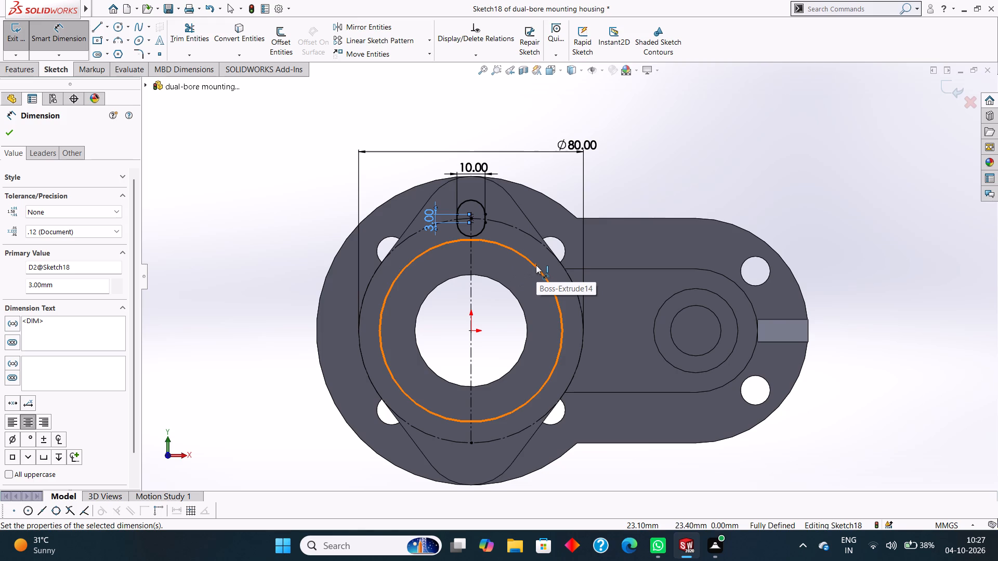
middle_drag(798, 217, 796, 212)
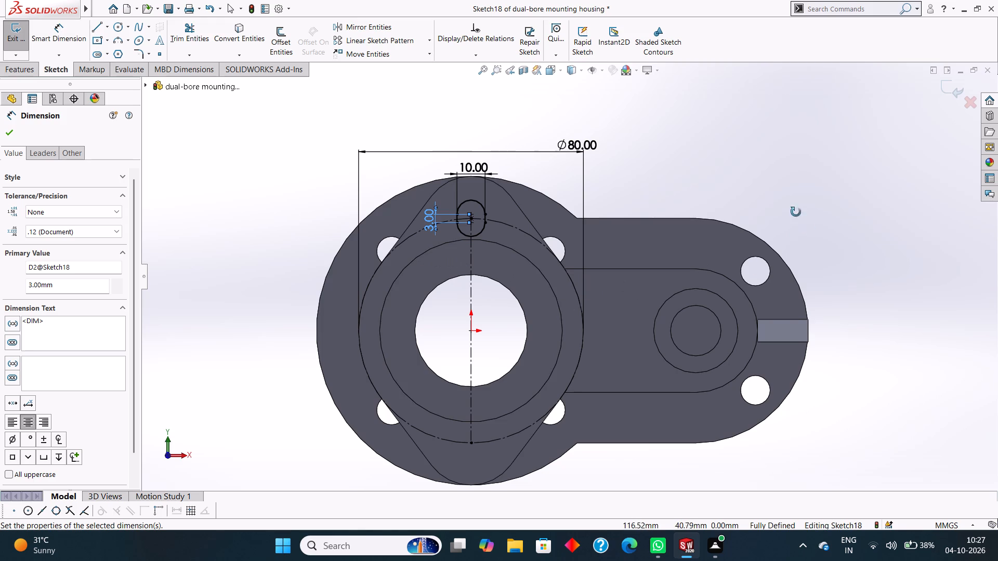
middle_drag(796, 212, 781, 119)
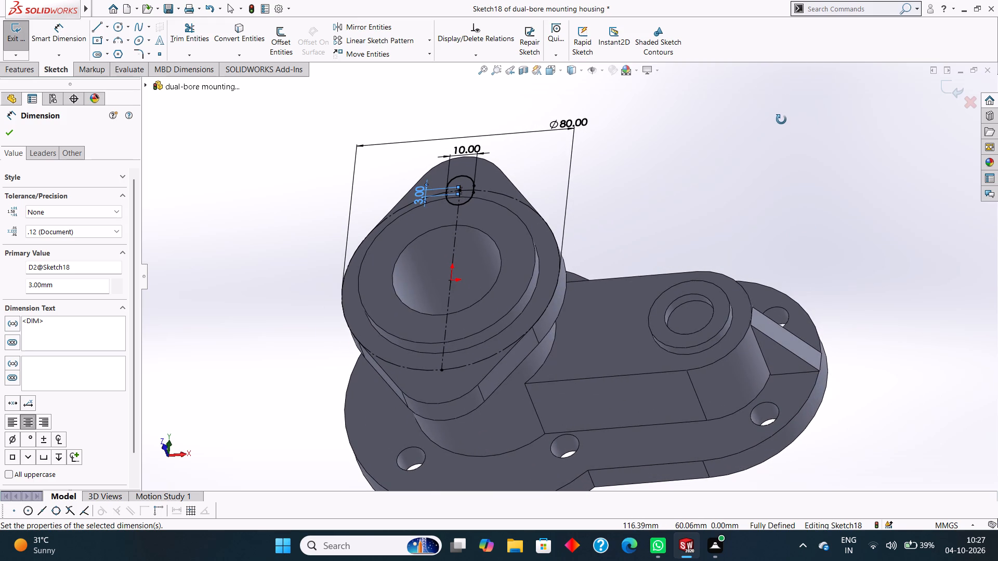
middle_drag(781, 119, 791, 137)
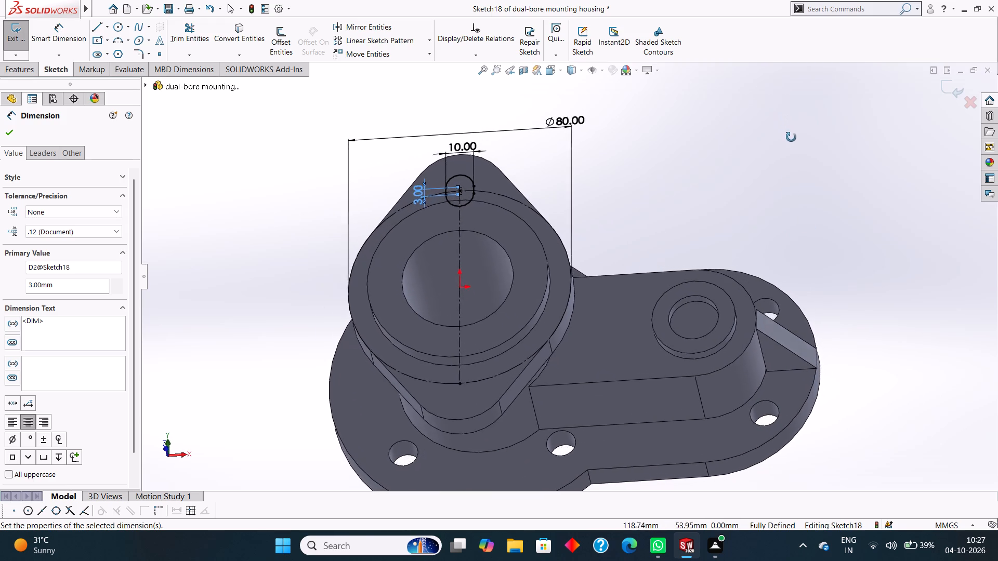
middle_drag(791, 137, 812, 211)
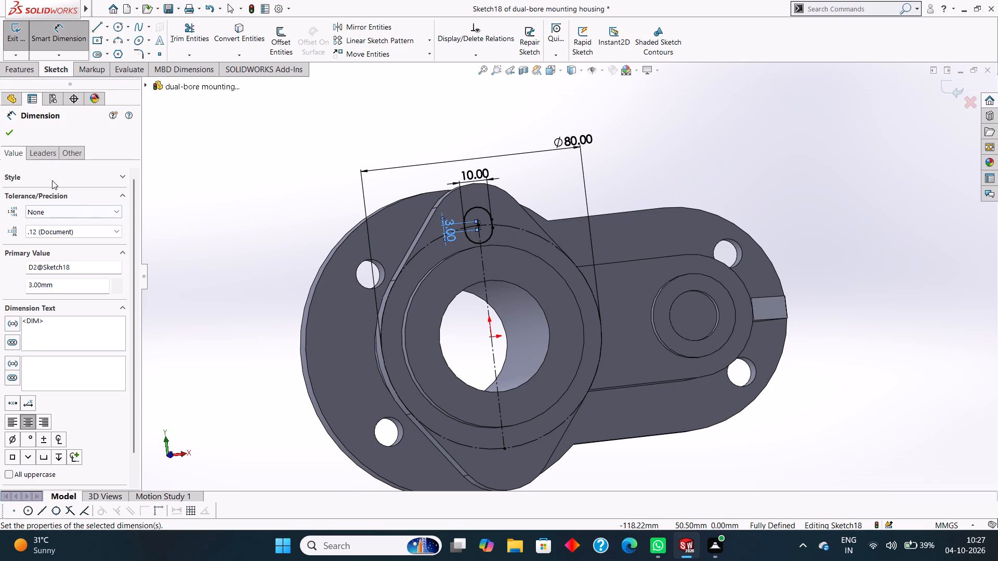
click(10, 127)
Extrude-cut the slot sketch into the top flange with a blind depth of 10 mm.
click(25, 69)
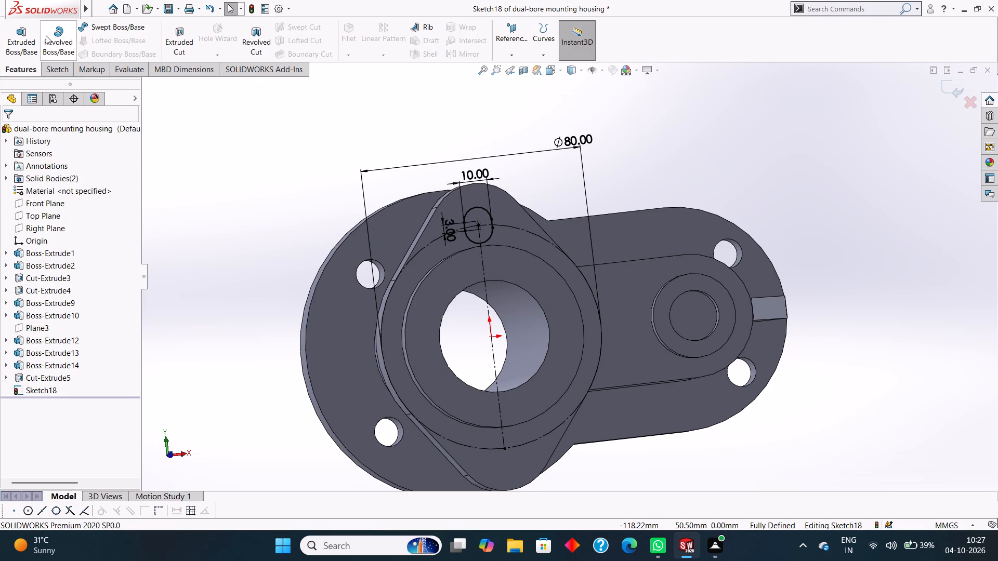
click(172, 36)
middle_drag(324, 91, 381, 114)
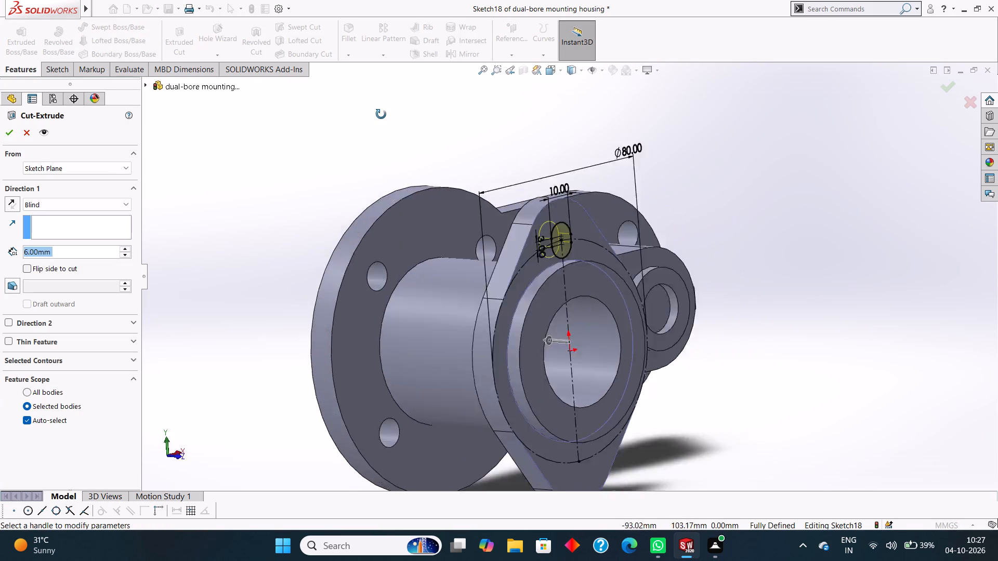
middle_drag(381, 114, 434, 112)
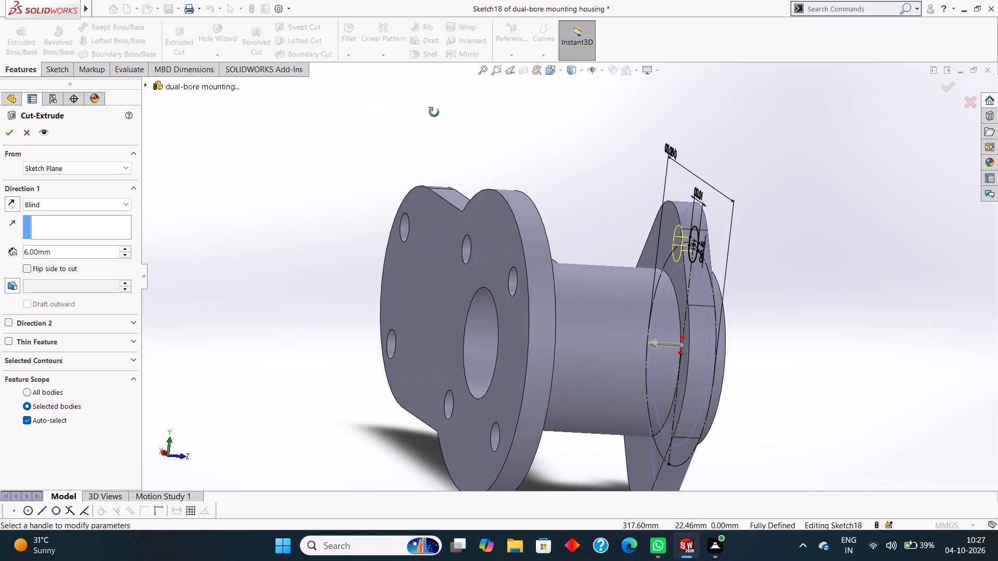
middle_drag(434, 112, 417, 106)
click(48, 207)
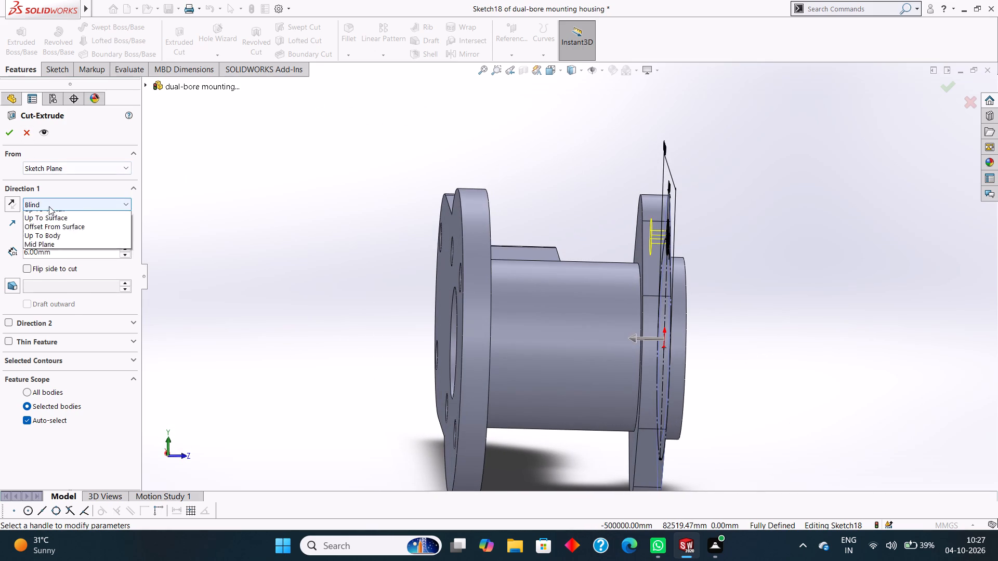
click(46, 226)
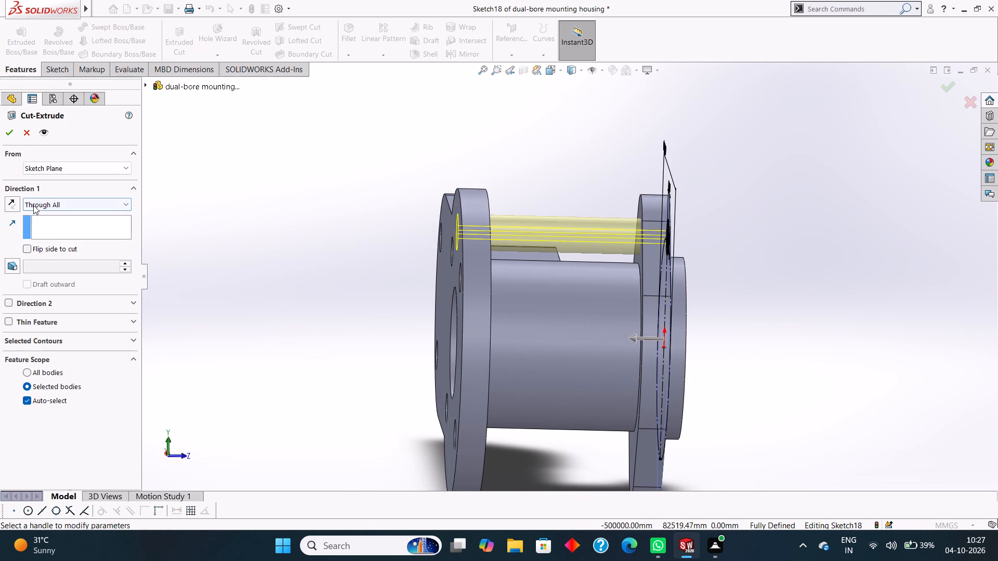
click(37, 205)
click(47, 212)
middle_drag(260, 179, 238, 172)
click(67, 249)
drag(75, 252, 17, 252)
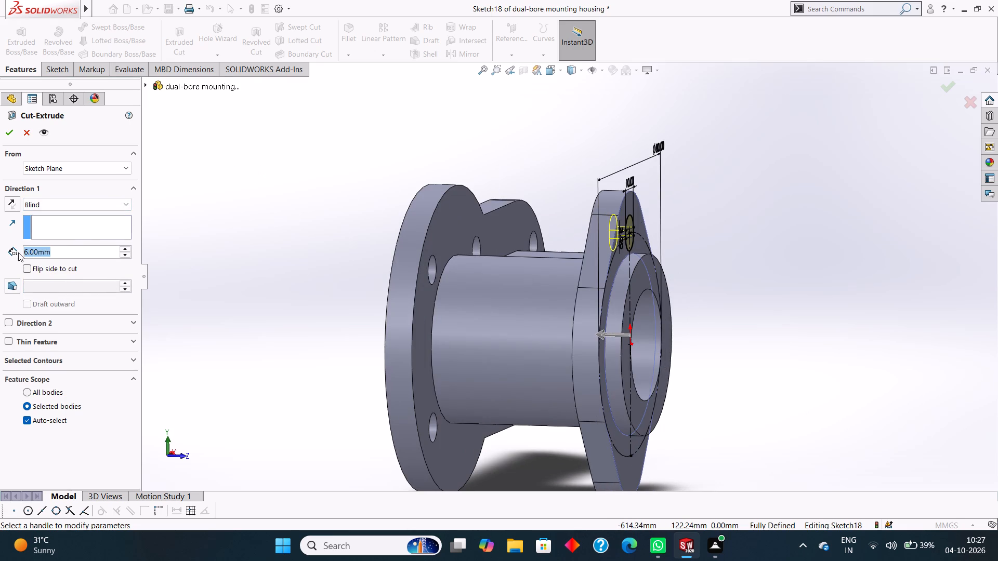
text(10)
key(Return)
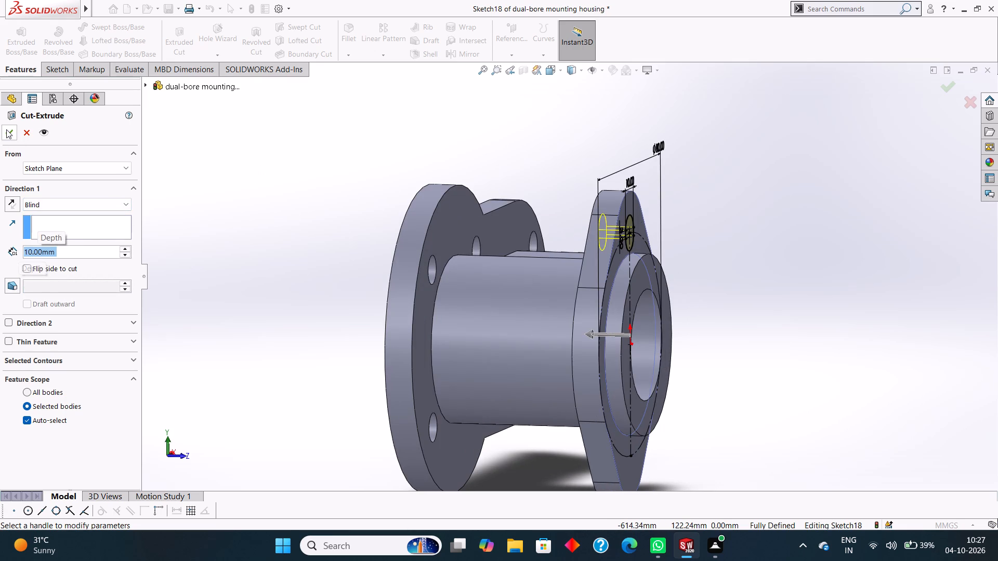
click(6, 130)
click(267, 200)
drag(253, 193, 196, 182)
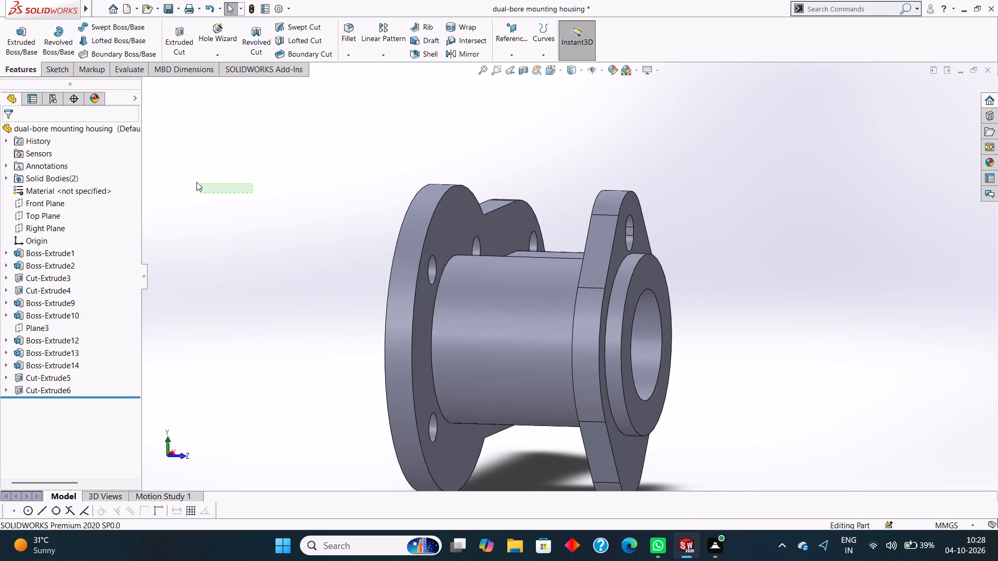
drag(196, 182, 171, 174)
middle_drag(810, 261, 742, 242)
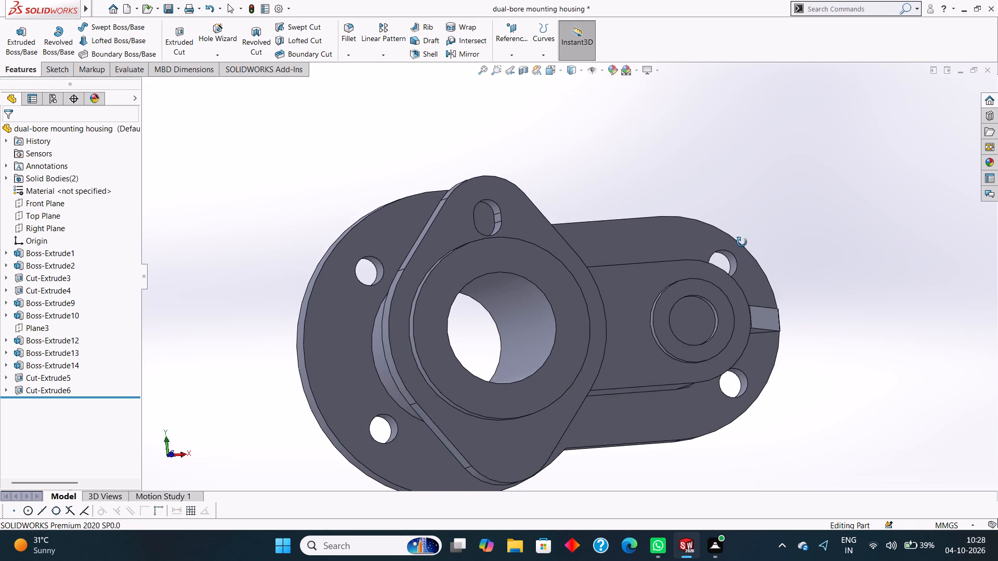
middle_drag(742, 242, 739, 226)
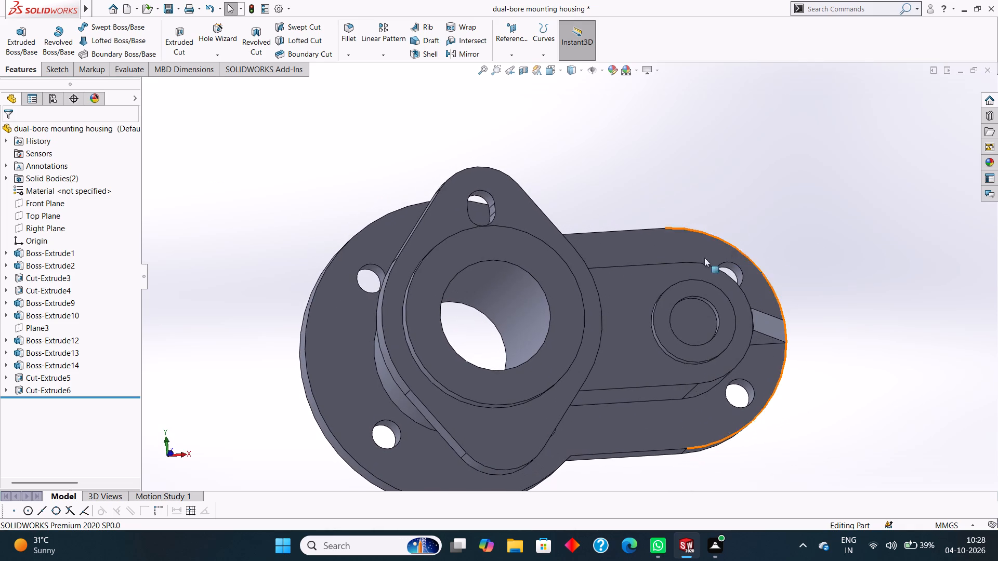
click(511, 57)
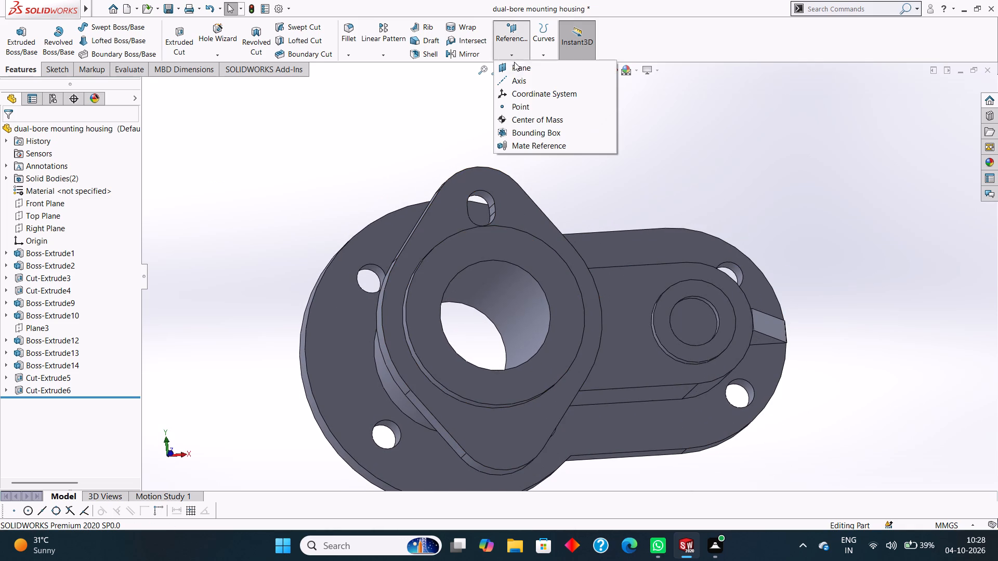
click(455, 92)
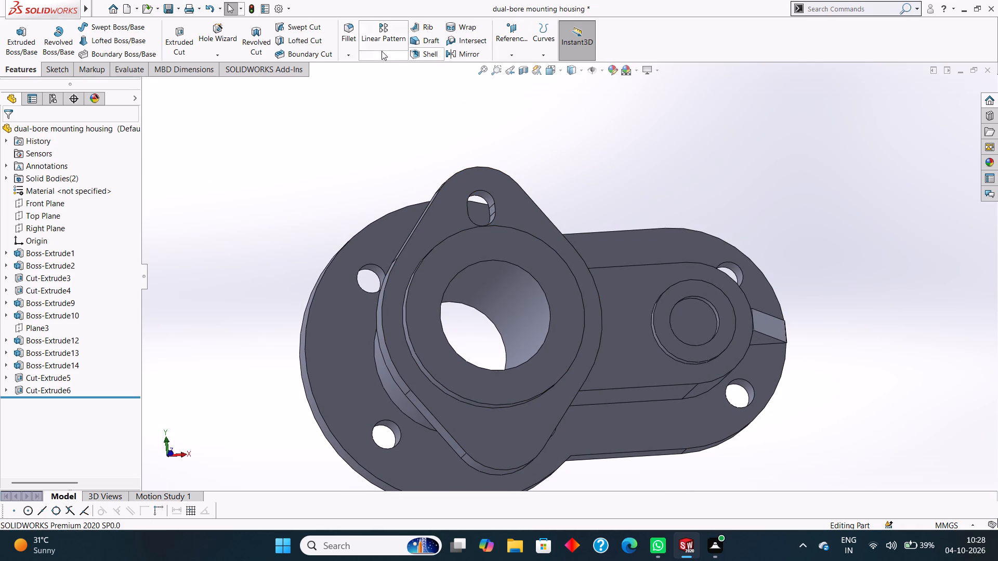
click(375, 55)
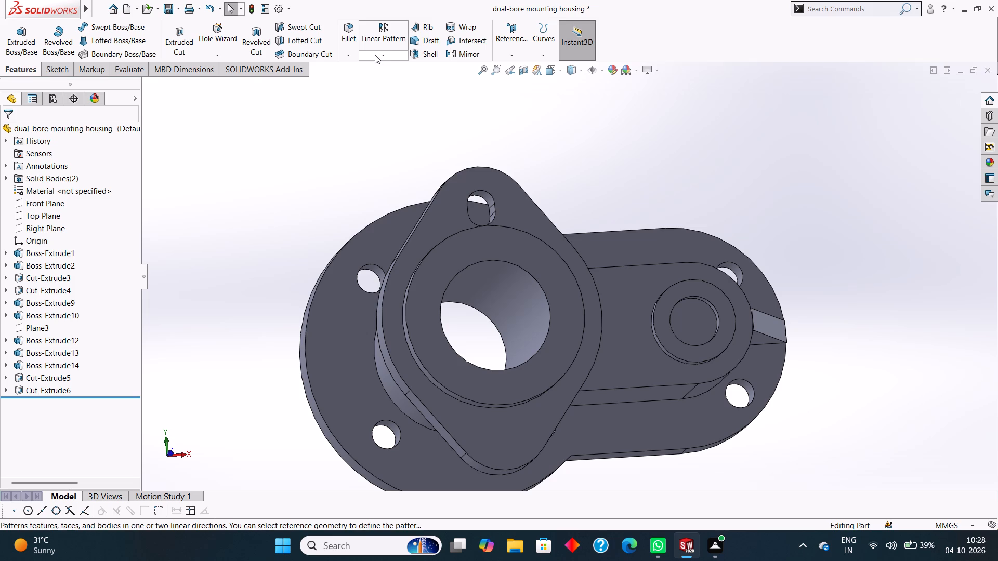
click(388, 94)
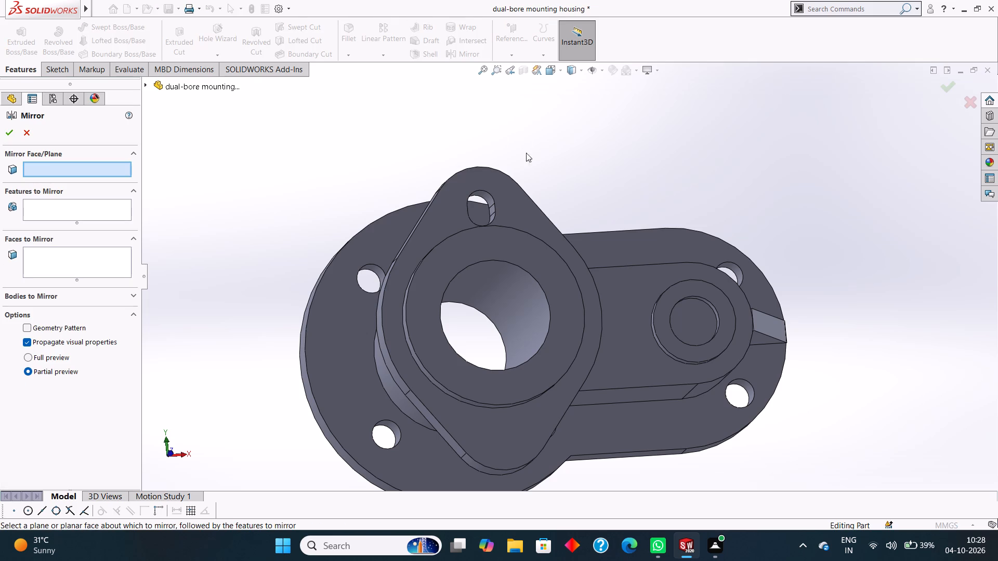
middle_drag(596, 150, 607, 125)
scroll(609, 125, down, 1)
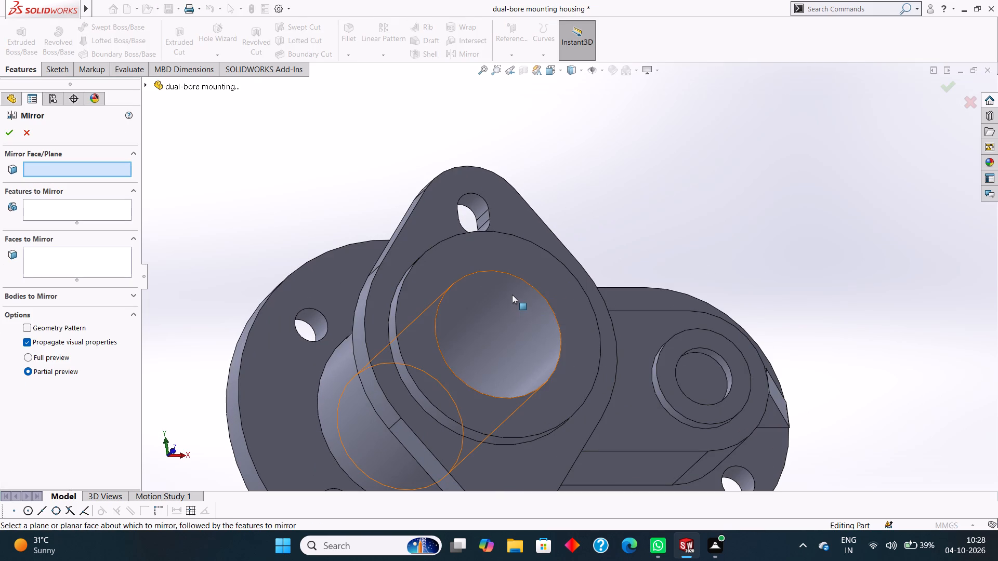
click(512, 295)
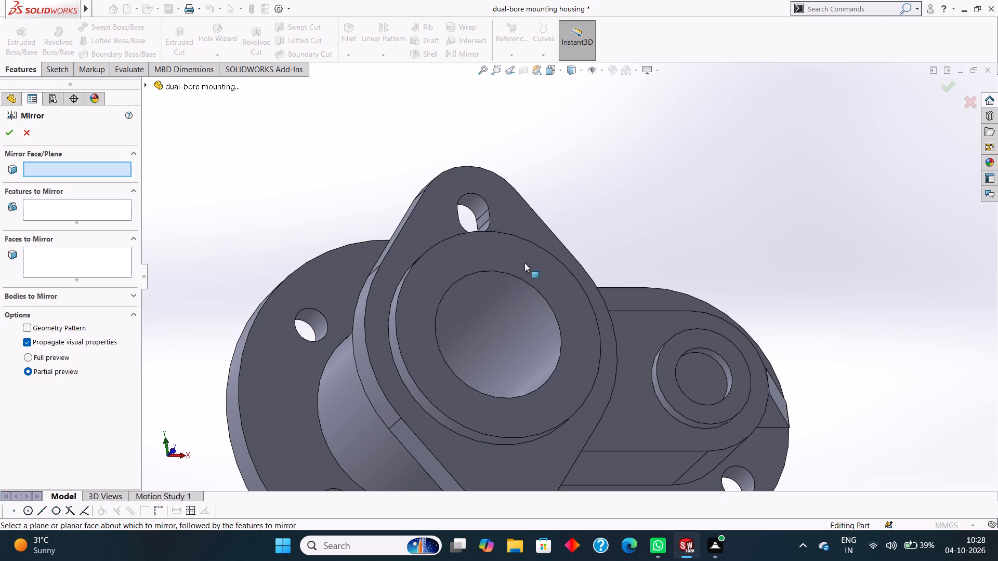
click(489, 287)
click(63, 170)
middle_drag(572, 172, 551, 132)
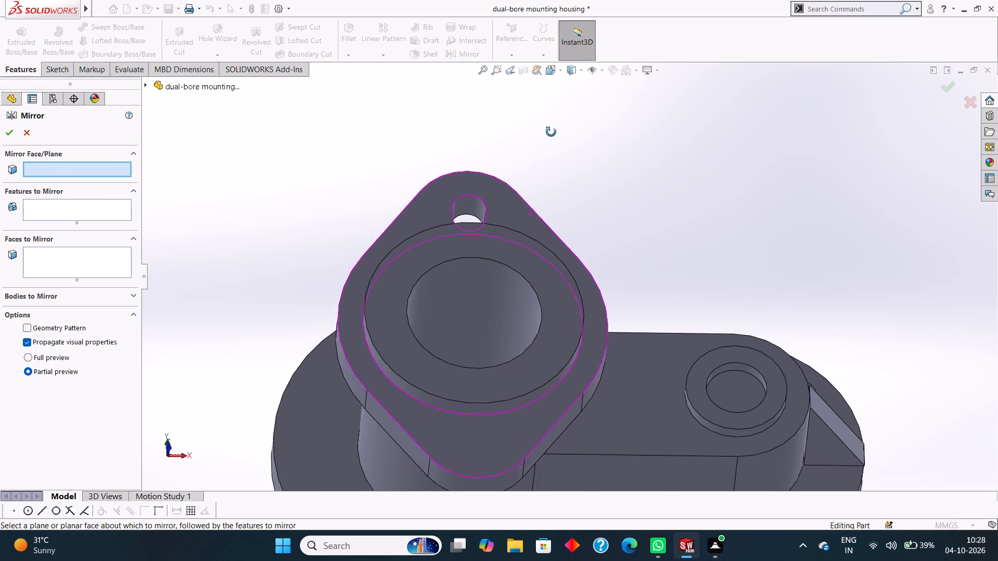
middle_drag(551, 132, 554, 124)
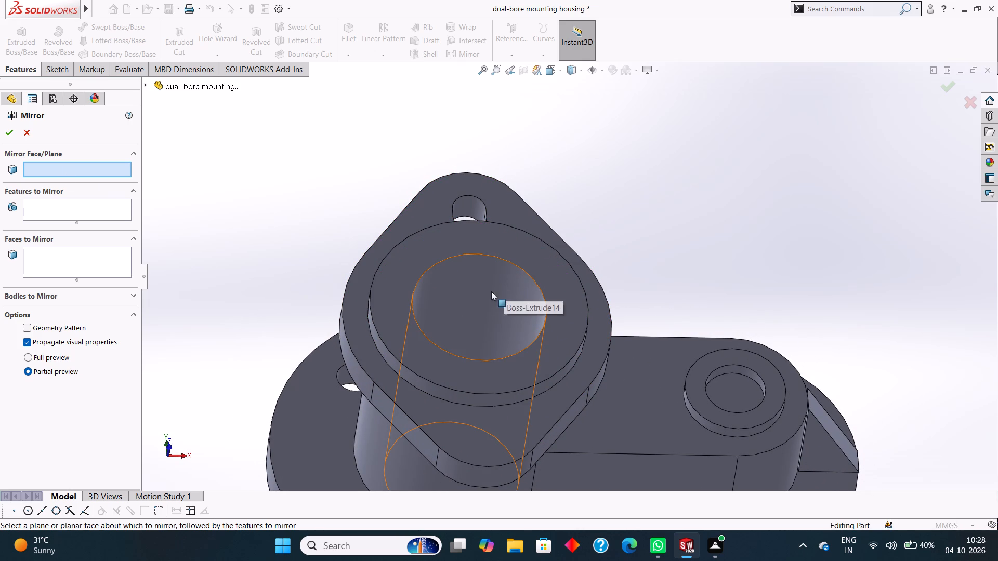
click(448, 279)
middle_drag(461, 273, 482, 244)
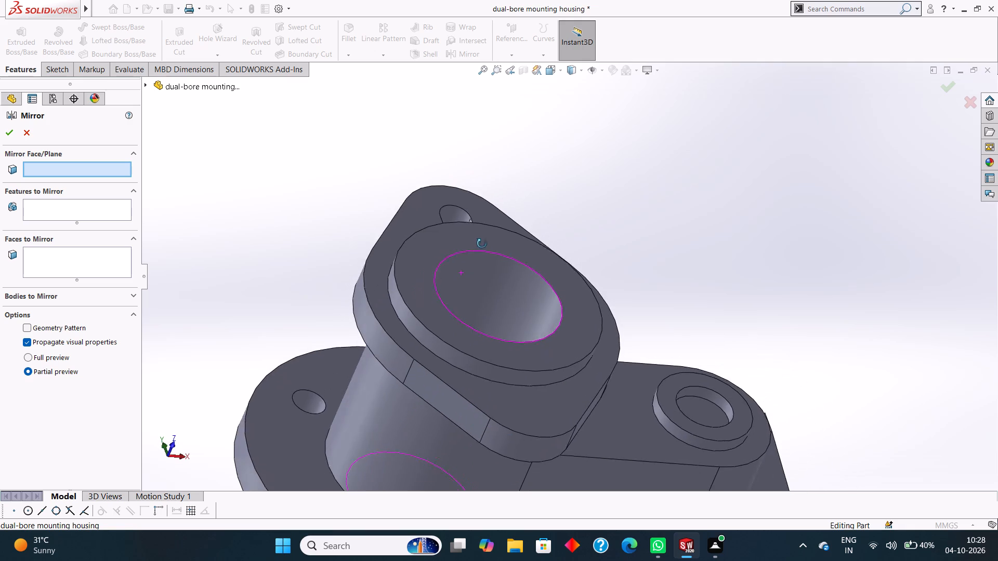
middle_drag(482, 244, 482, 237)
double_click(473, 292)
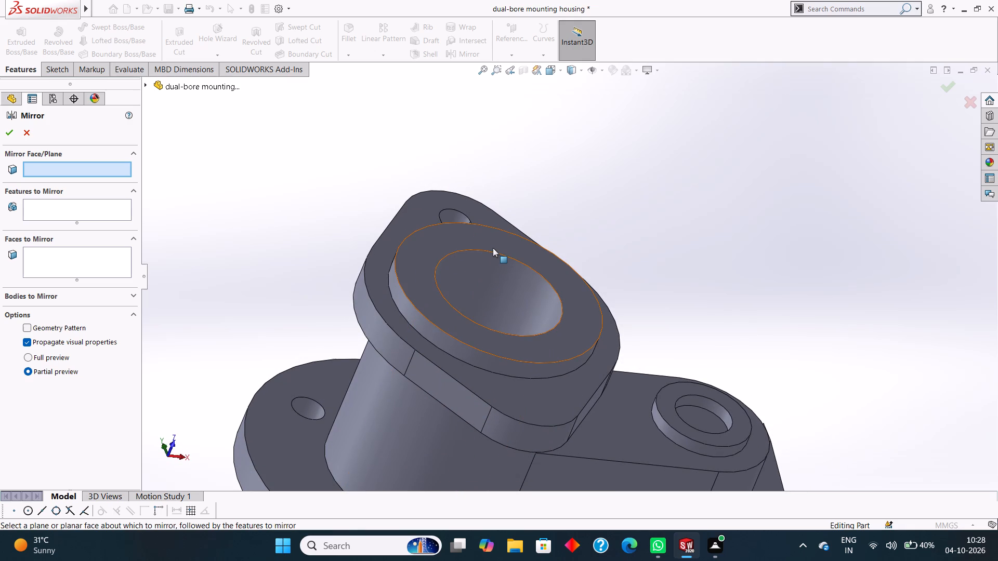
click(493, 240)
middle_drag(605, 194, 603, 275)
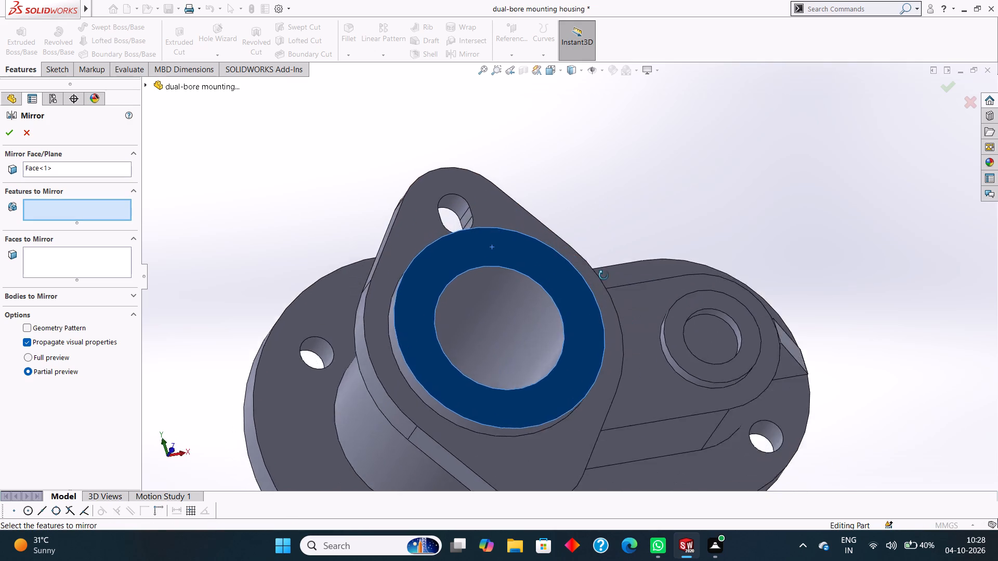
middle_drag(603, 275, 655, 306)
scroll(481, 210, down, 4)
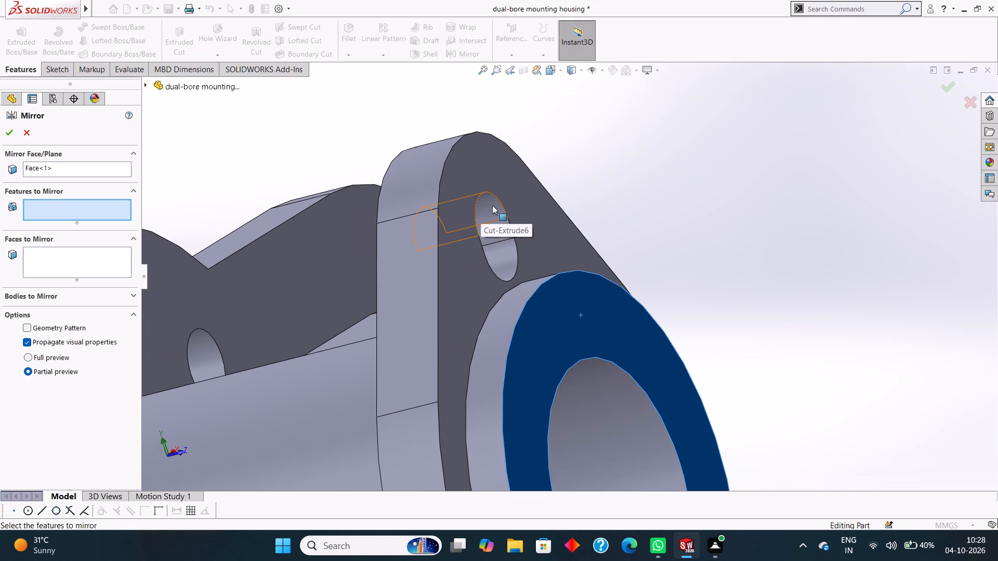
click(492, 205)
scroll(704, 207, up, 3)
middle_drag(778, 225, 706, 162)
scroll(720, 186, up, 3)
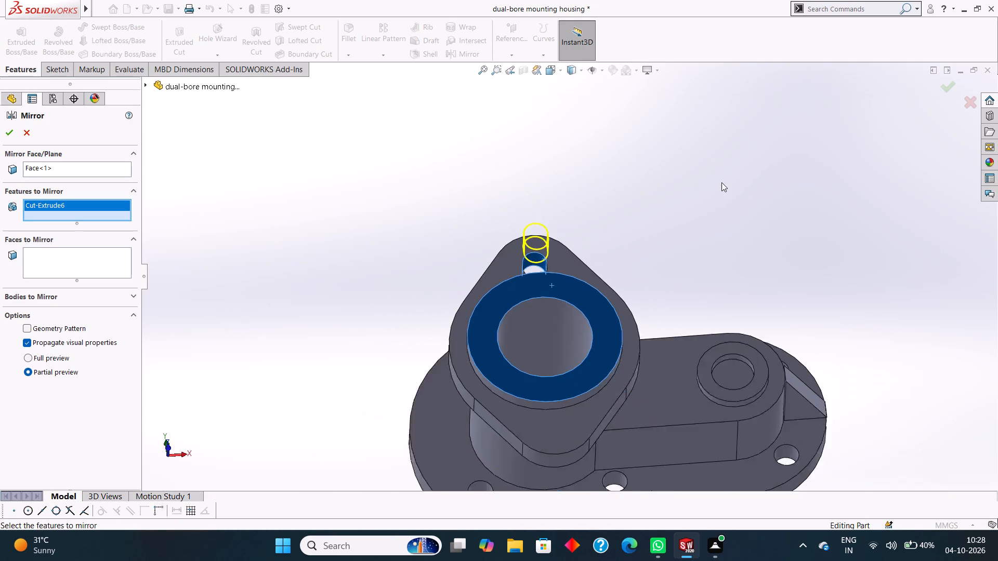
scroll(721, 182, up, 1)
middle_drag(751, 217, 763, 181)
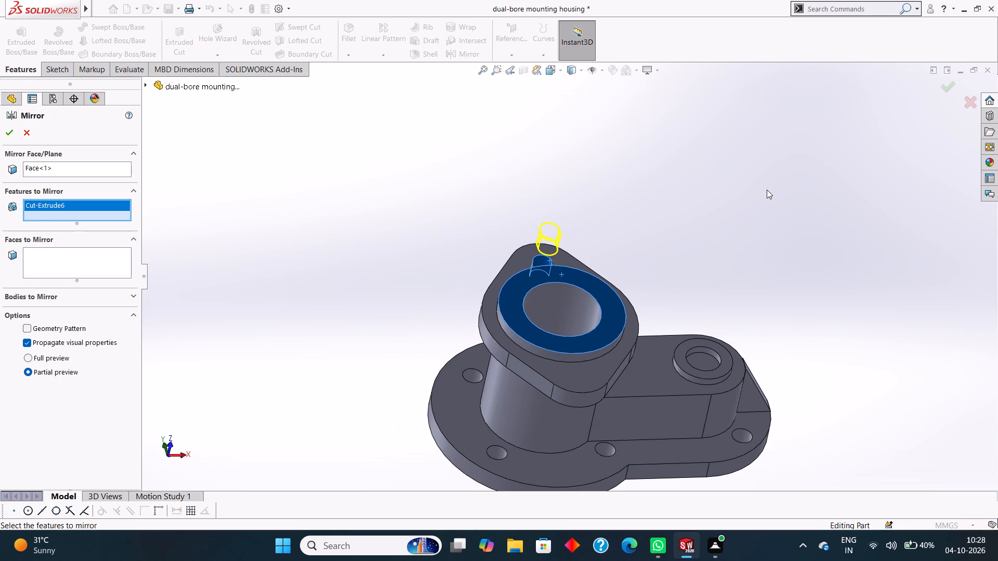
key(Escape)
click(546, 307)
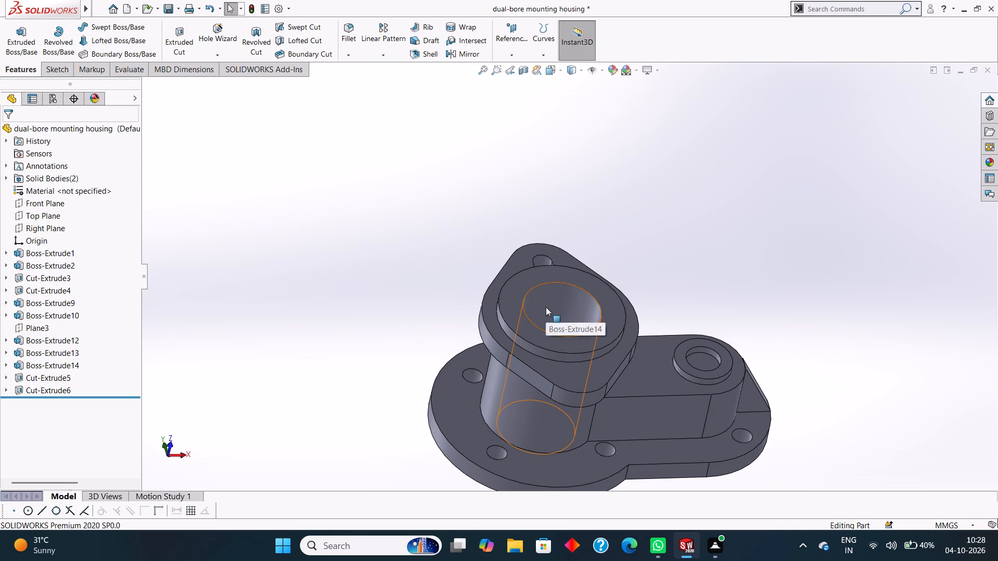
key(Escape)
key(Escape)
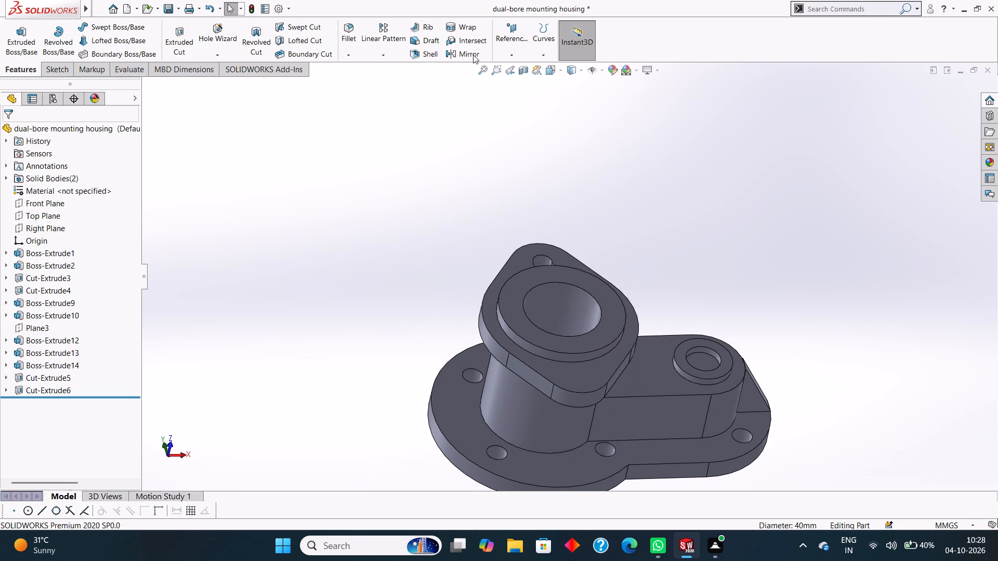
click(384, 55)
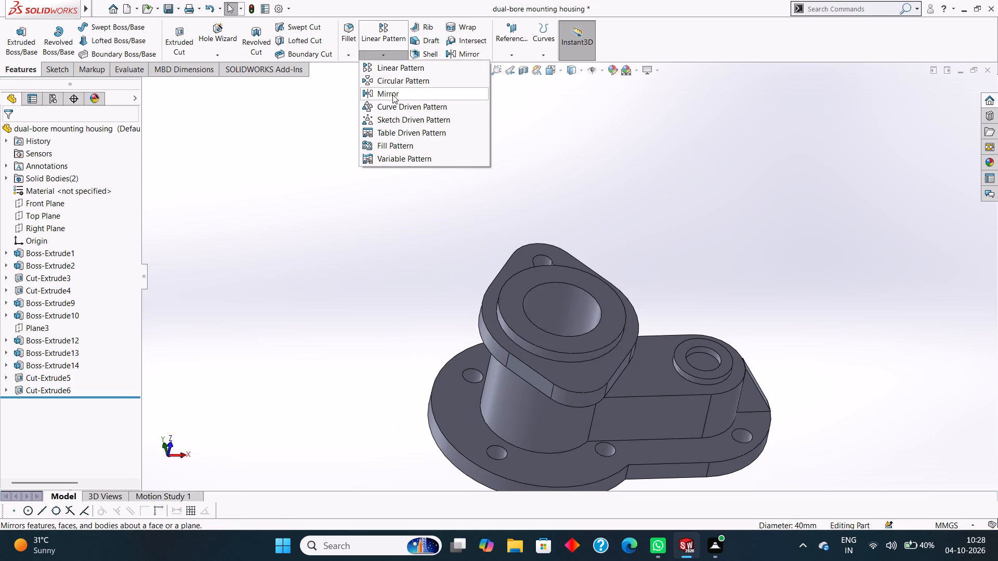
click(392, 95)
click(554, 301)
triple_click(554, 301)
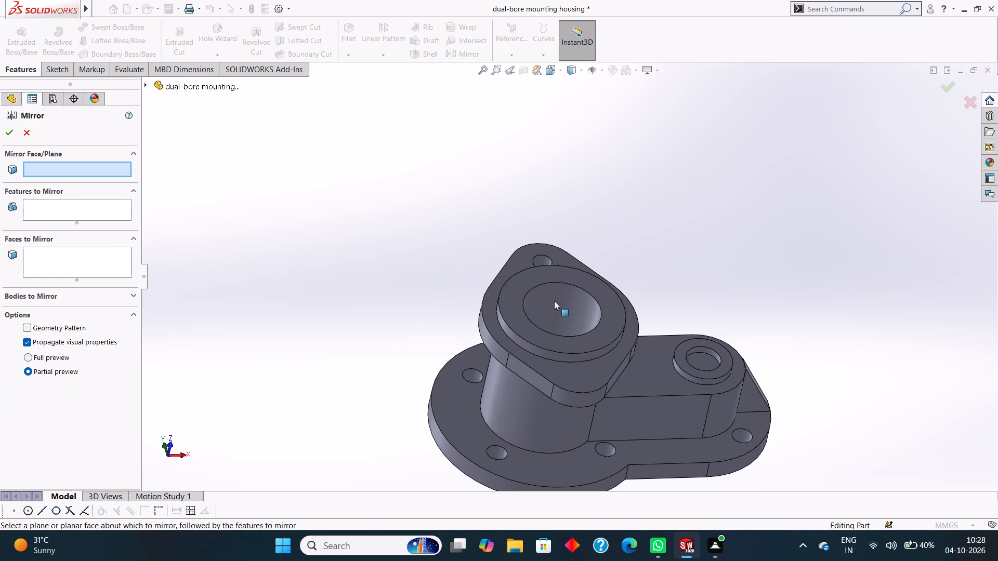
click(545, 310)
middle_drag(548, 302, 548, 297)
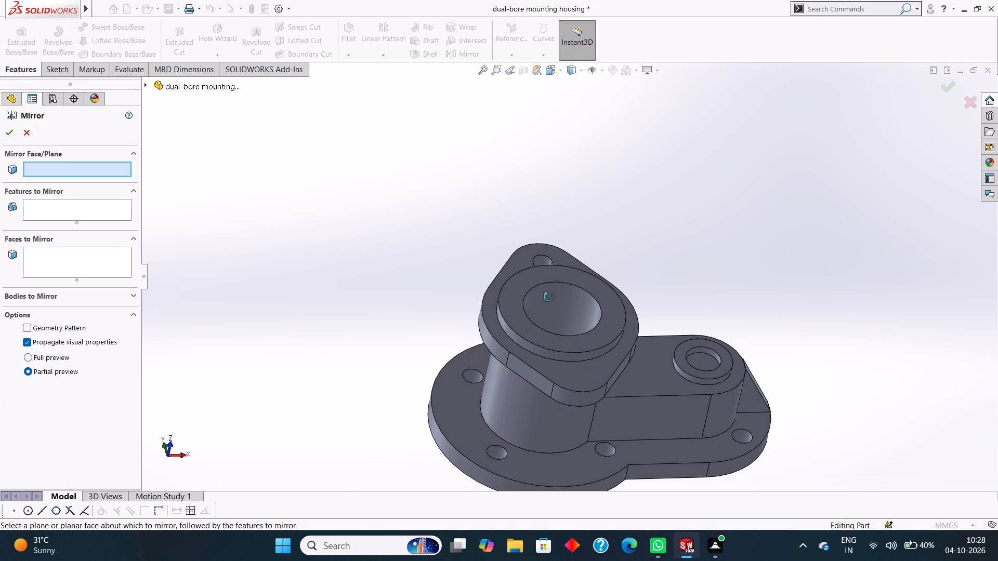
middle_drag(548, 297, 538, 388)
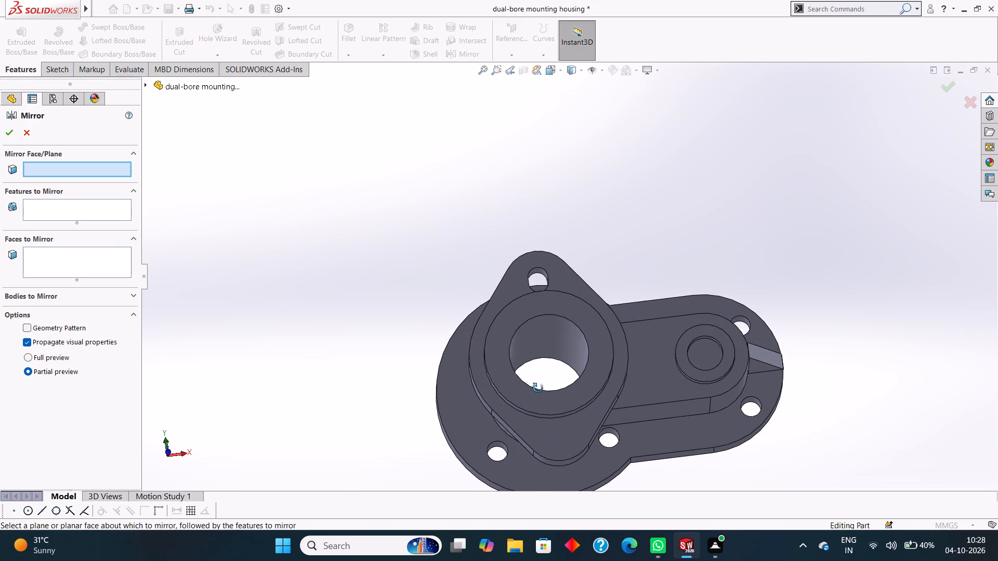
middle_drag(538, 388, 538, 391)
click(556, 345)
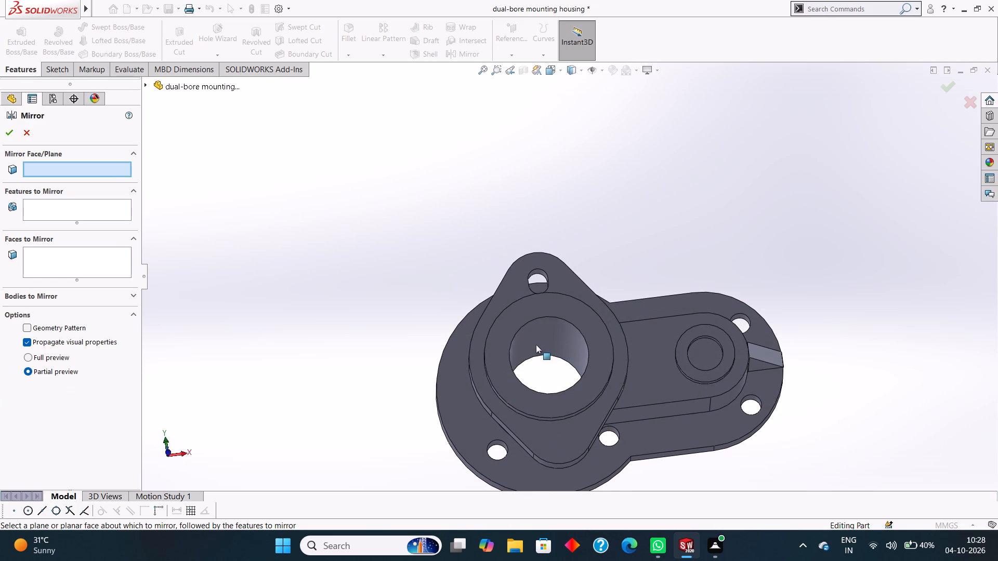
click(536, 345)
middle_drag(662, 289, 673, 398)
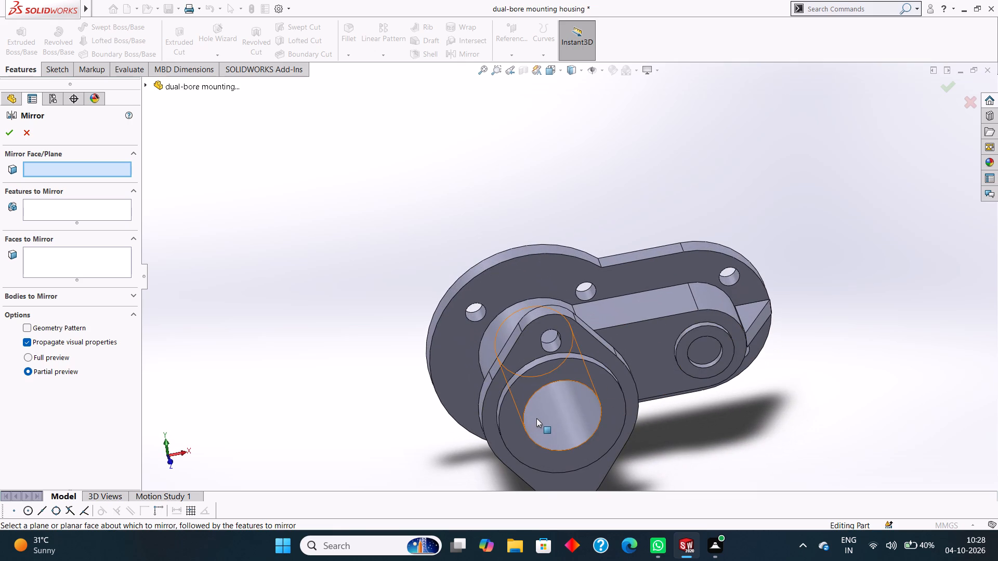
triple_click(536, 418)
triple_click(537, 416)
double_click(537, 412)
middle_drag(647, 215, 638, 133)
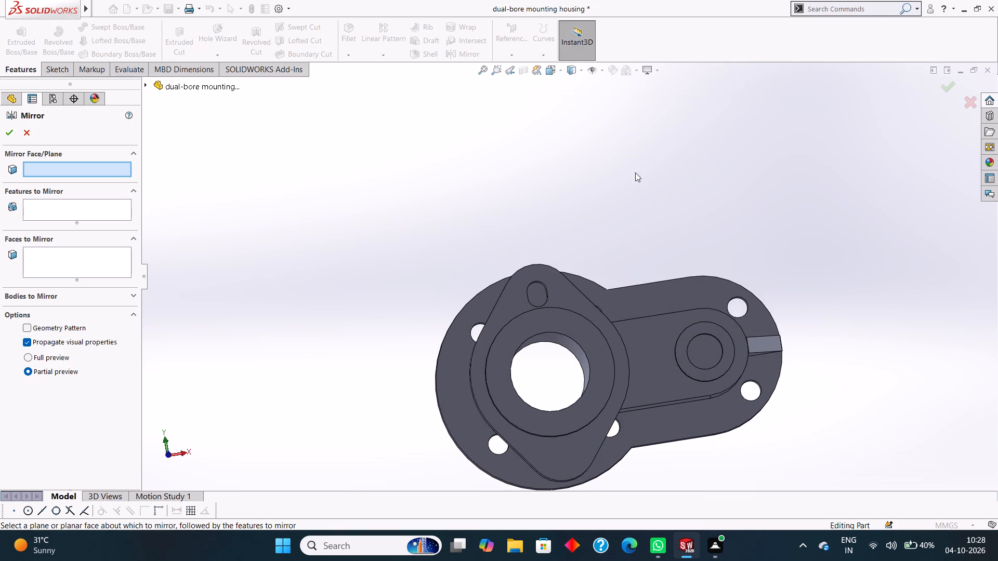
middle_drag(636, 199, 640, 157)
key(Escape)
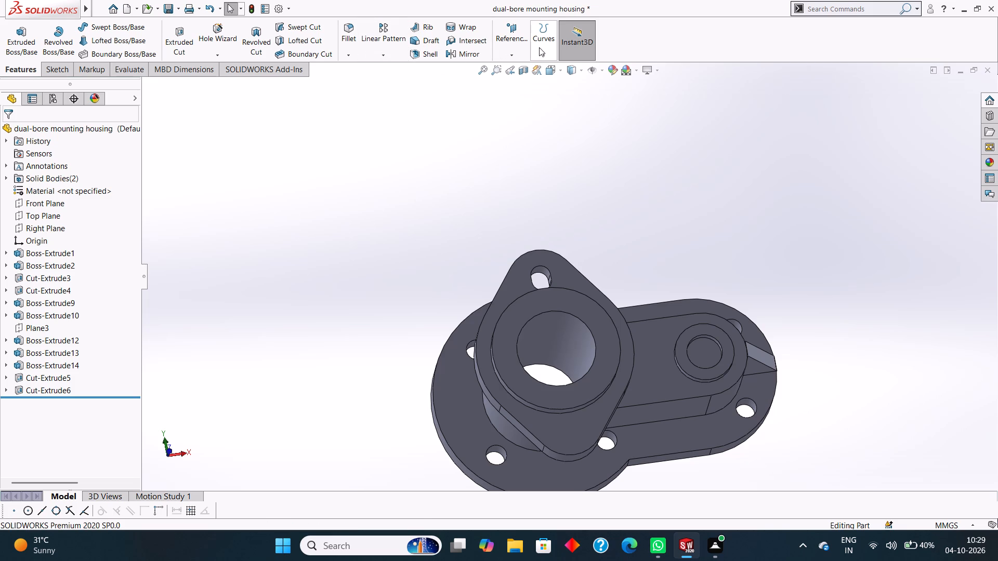
Circular-pattern the top flange's slot cut about the main bore face with 2 equally spaced instances over 360 degrees.
click(385, 52)
click(396, 81)
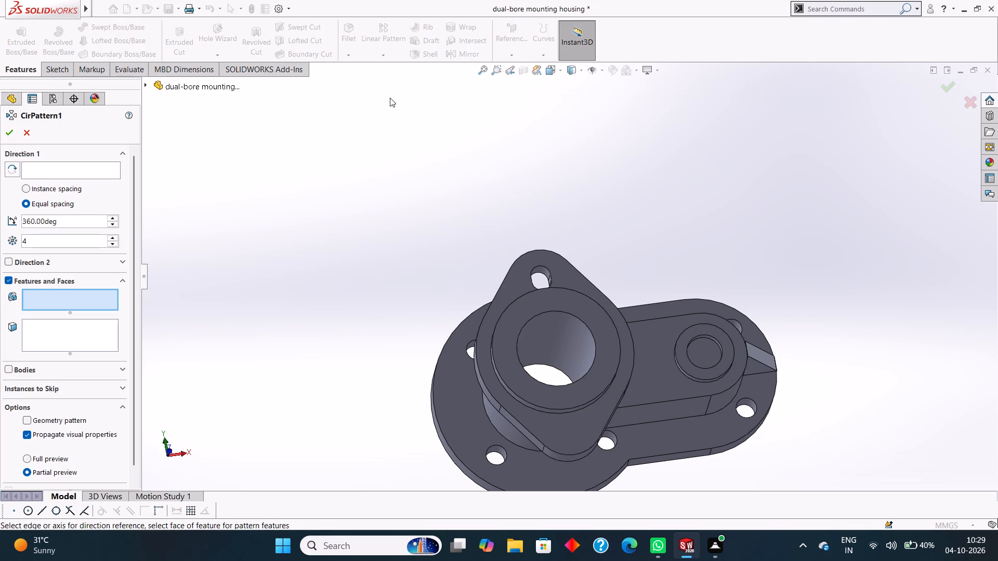
click(60, 171)
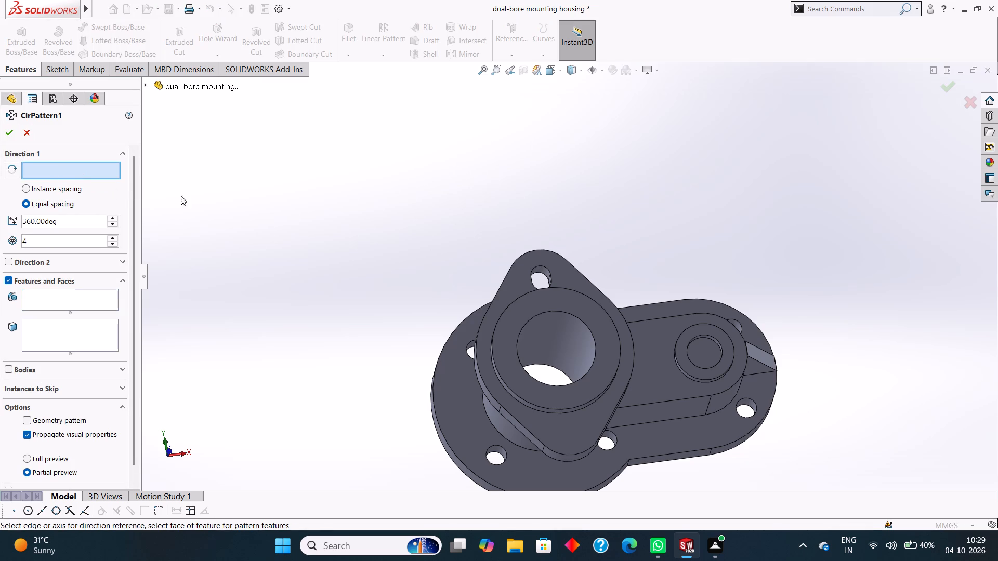
scroll(554, 348, down, 4)
click(551, 300)
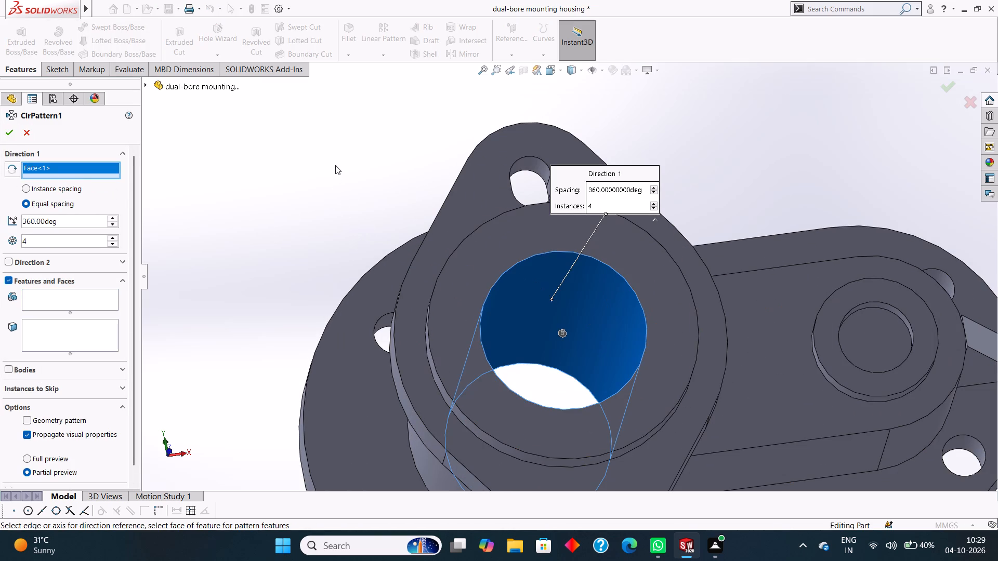
middle_drag(333, 149, 336, 192)
middle_drag(336, 186, 337, 175)
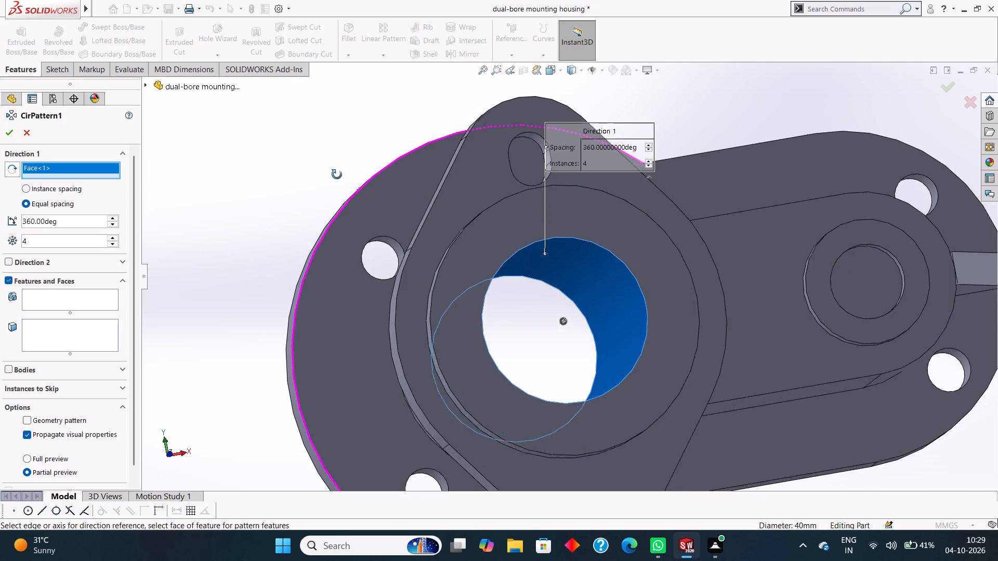
middle_drag(337, 175, 338, 162)
scroll(338, 162, up, 3)
middle_drag(361, 197, 356, 172)
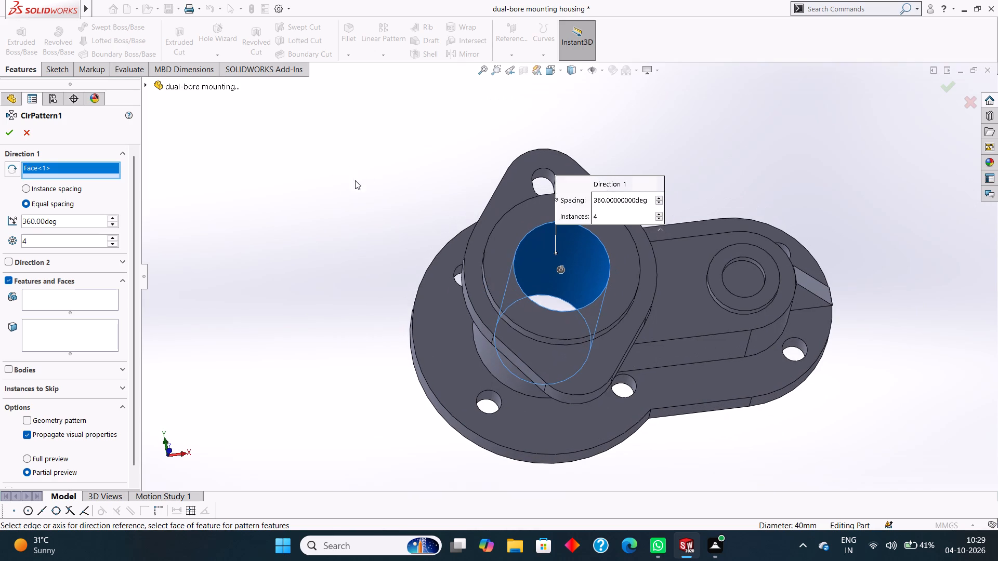
click(61, 303)
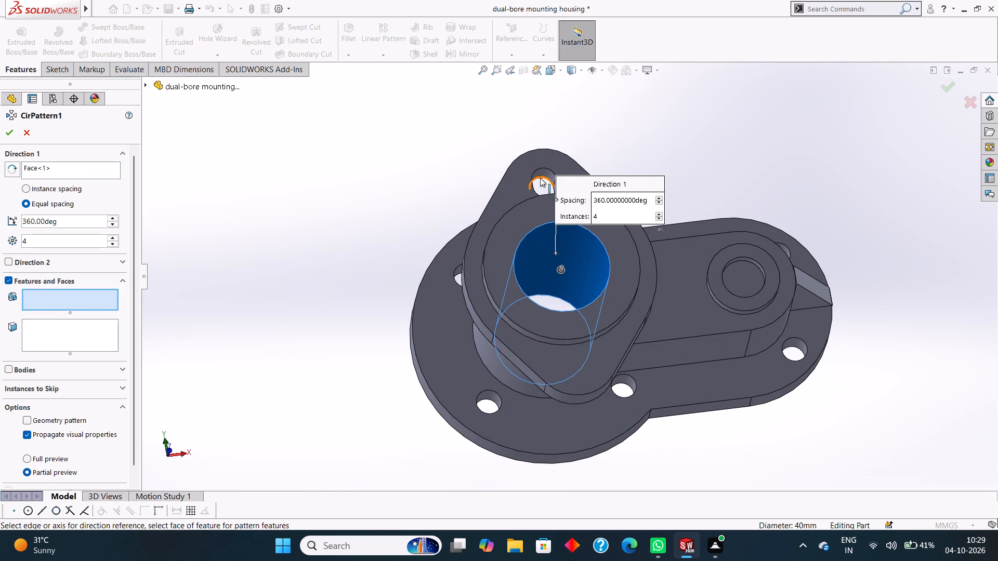
scroll(540, 178, down, 7)
click(551, 197)
scroll(515, 204, up, 2)
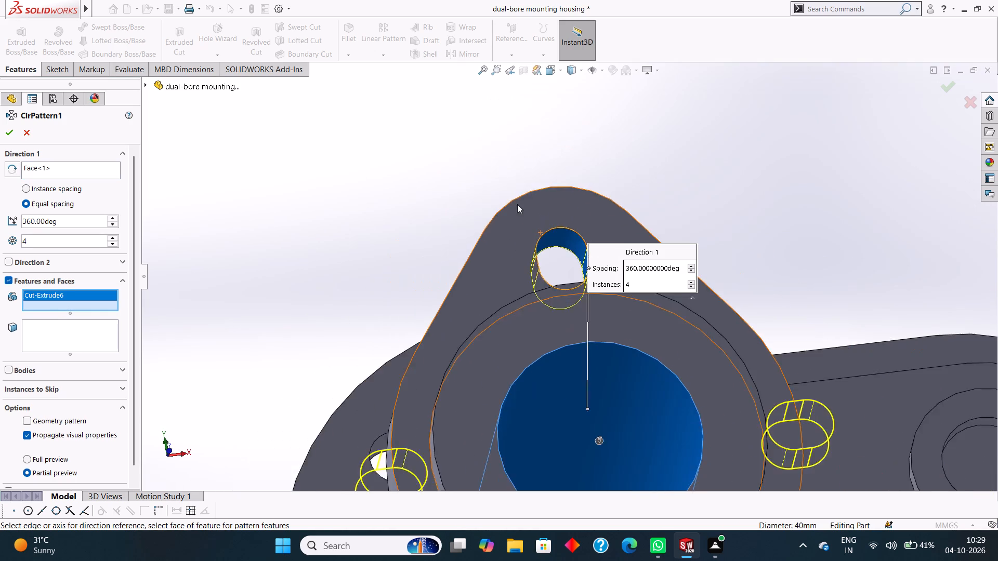
scroll(517, 204, up, 5)
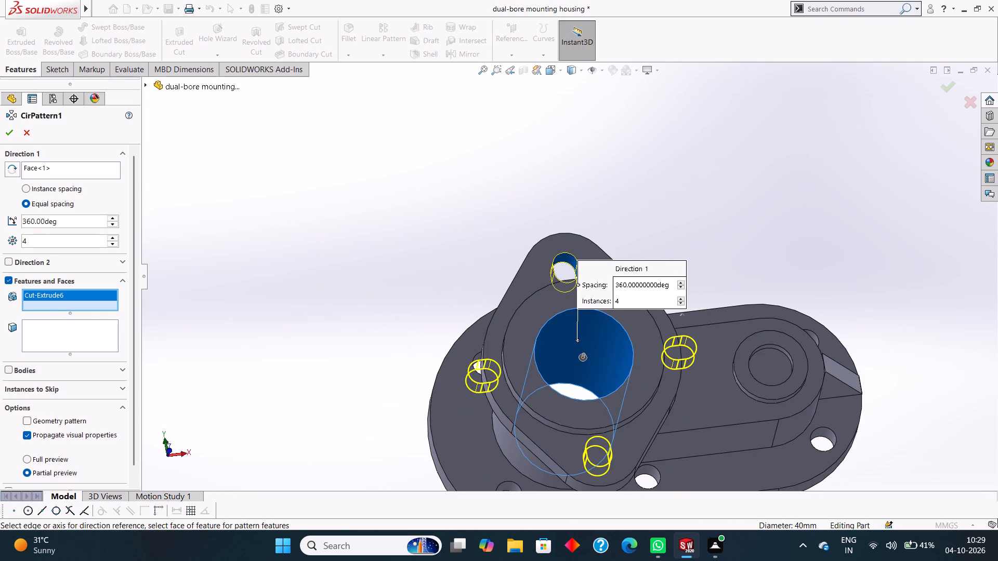
drag(35, 238, 5, 240)
key(2)
key(Return)
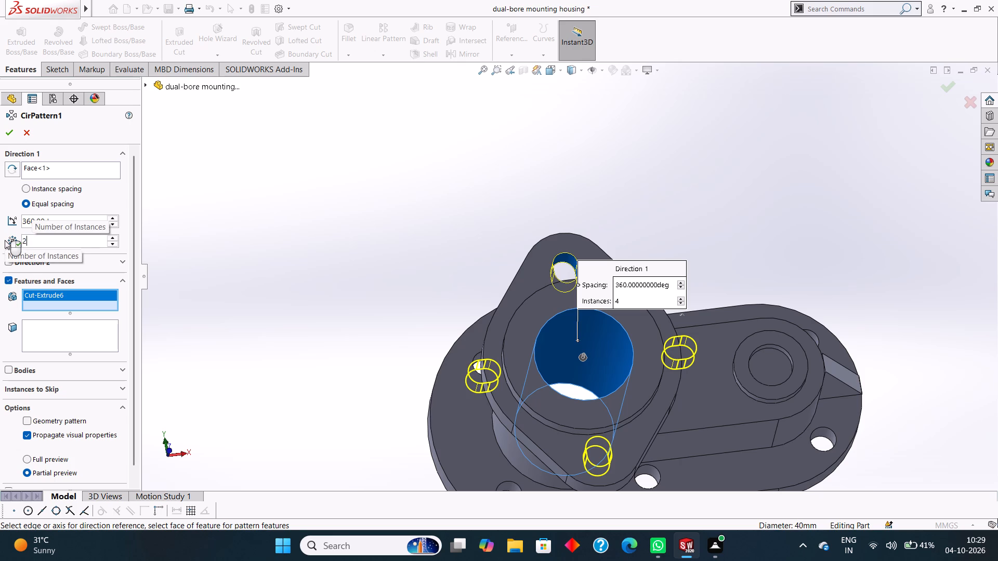
click(8, 137)
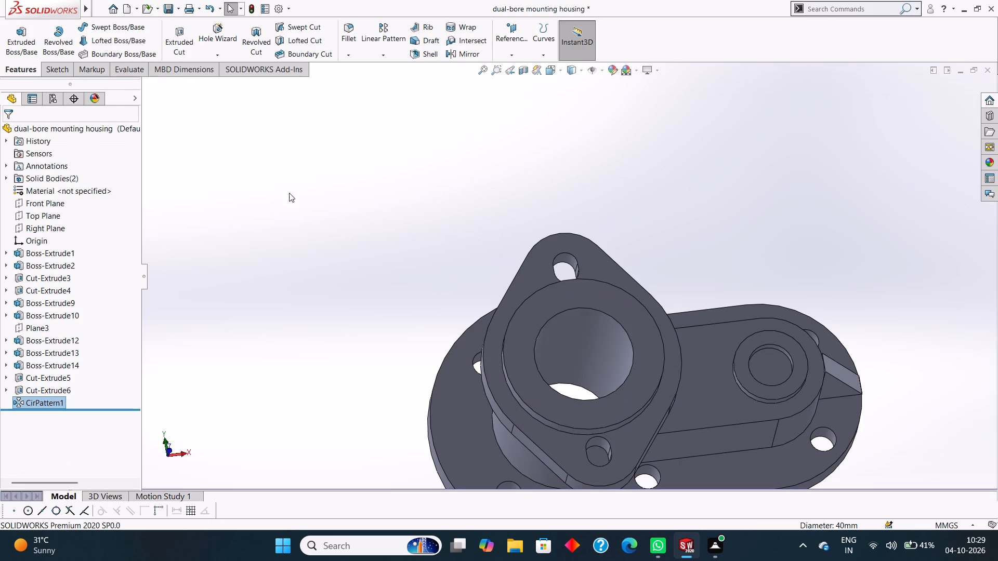
click(289, 193)
Save the part with the patterned flange slots.
scroll(351, 212, up, 3)
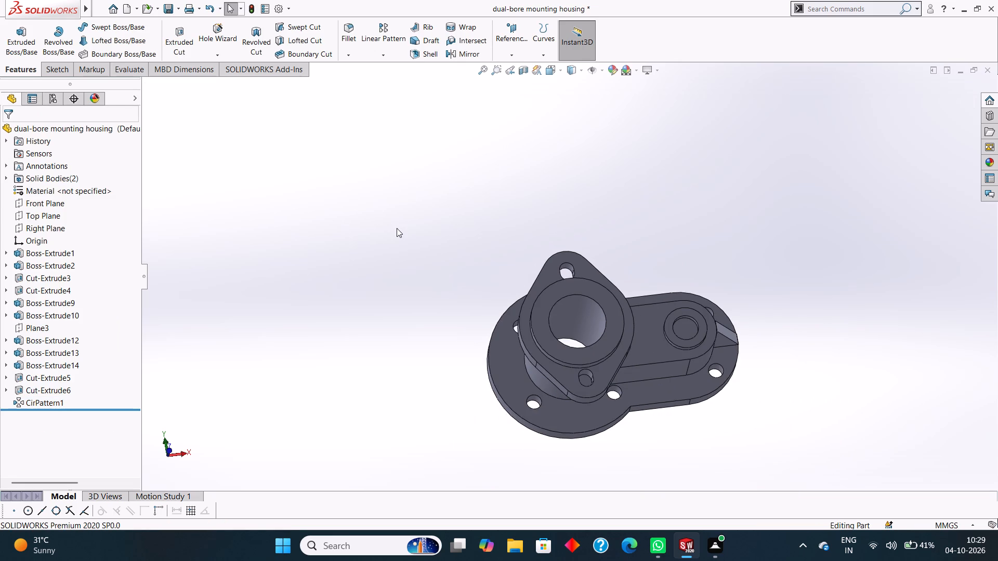
key(ctrl+s)
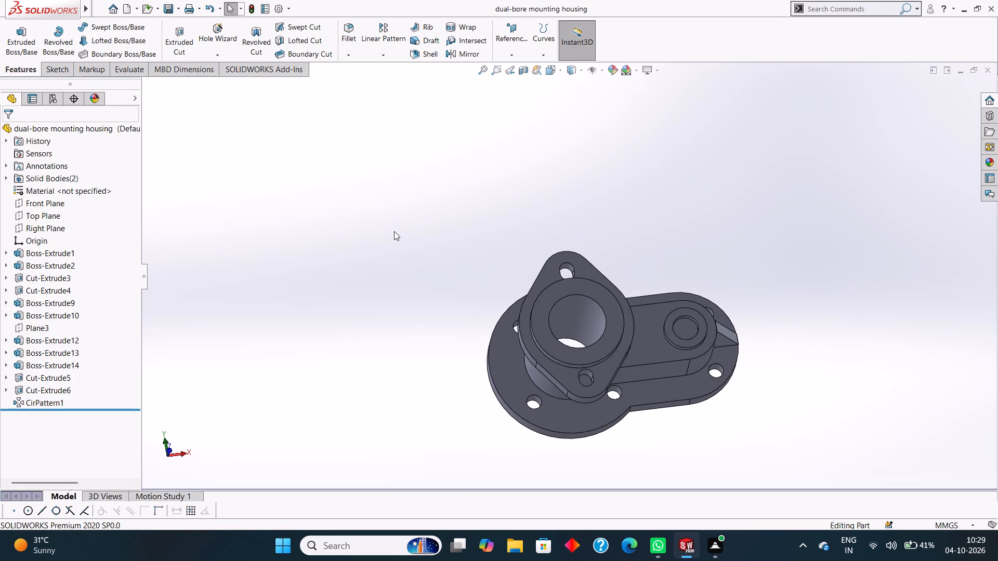
key(ctrl+s)
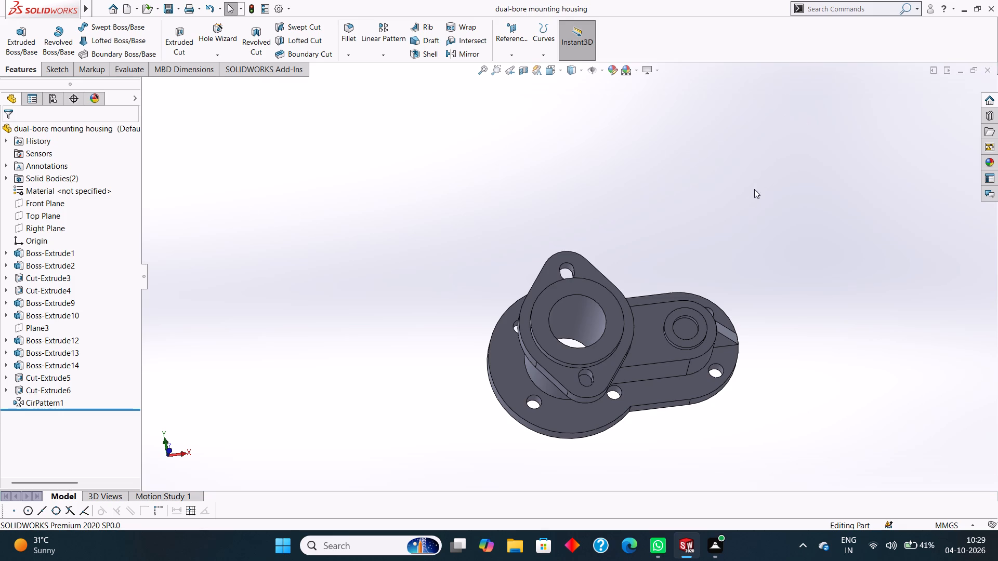
Apply the light grey low gloss plastic appearance to the main housing body.
click(990, 163)
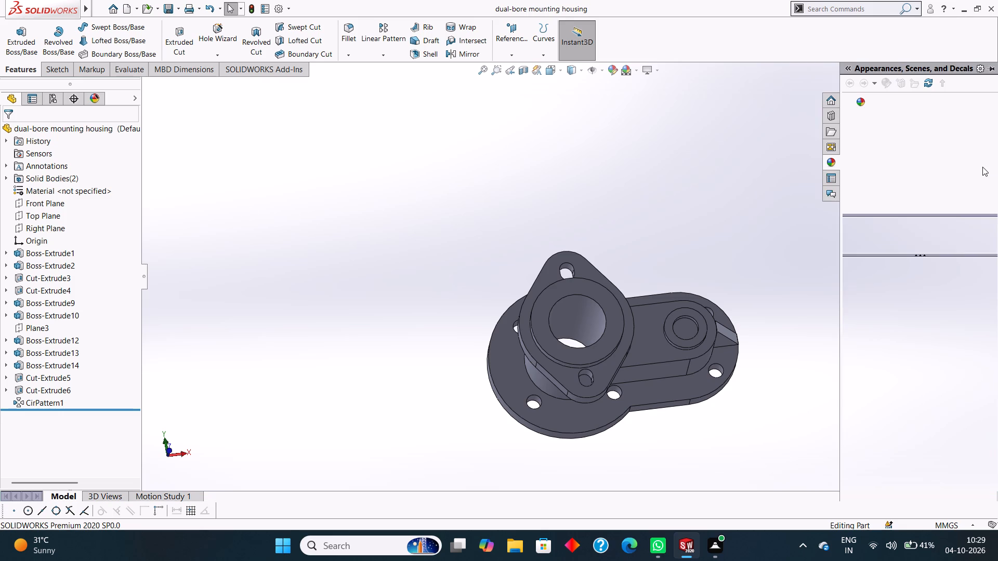
click(849, 115)
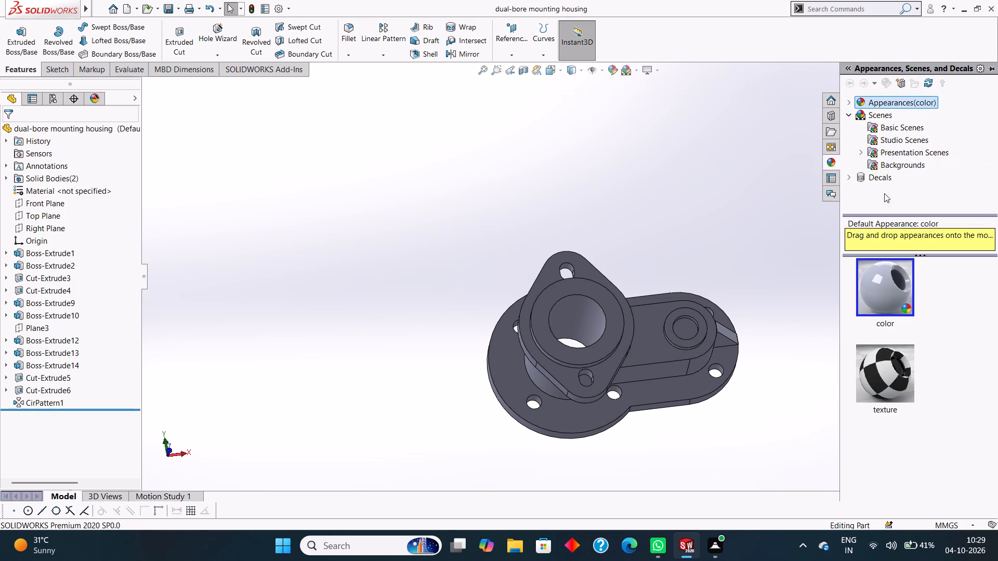
click(847, 115)
click(853, 104)
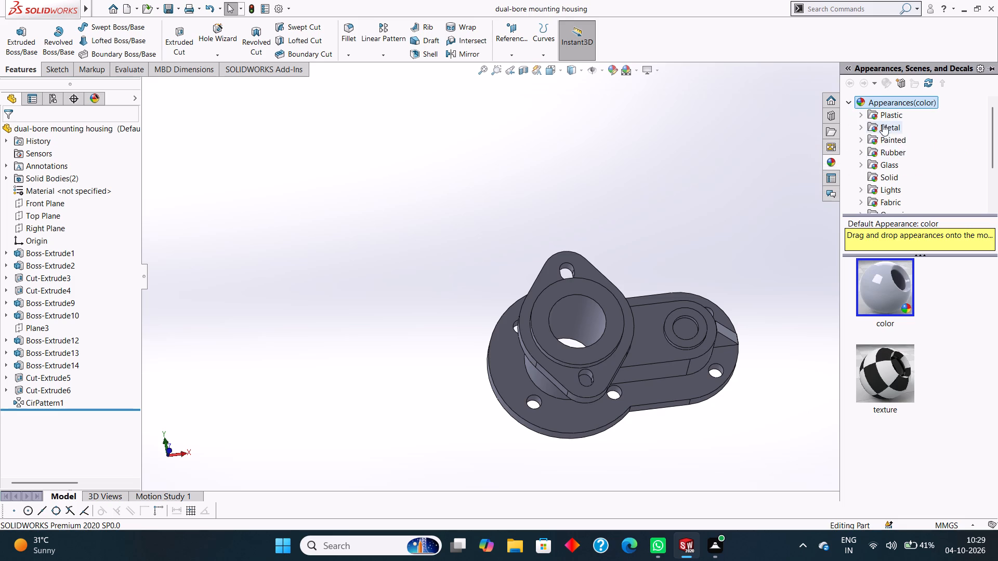
click(885, 114)
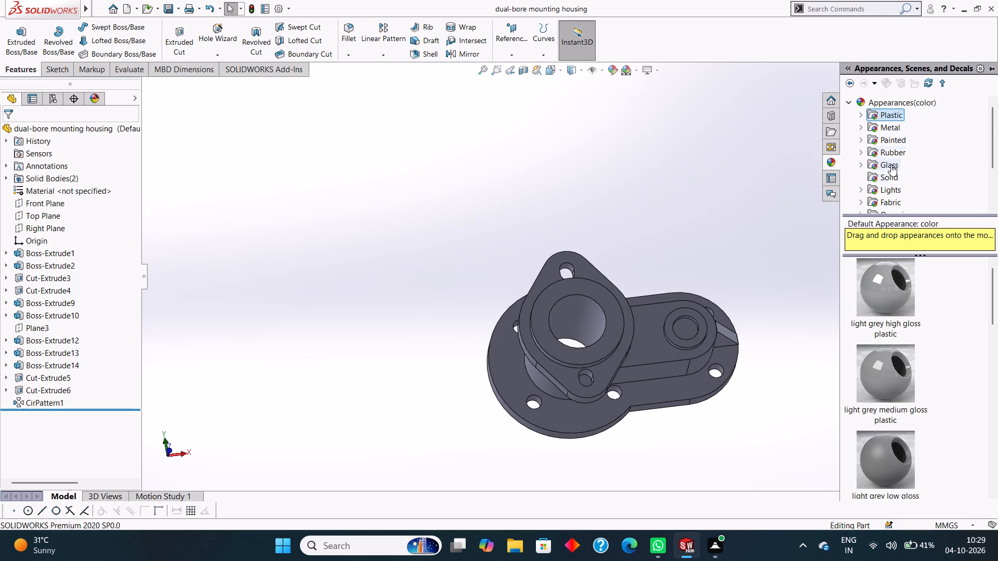
drag(892, 462, 758, 446)
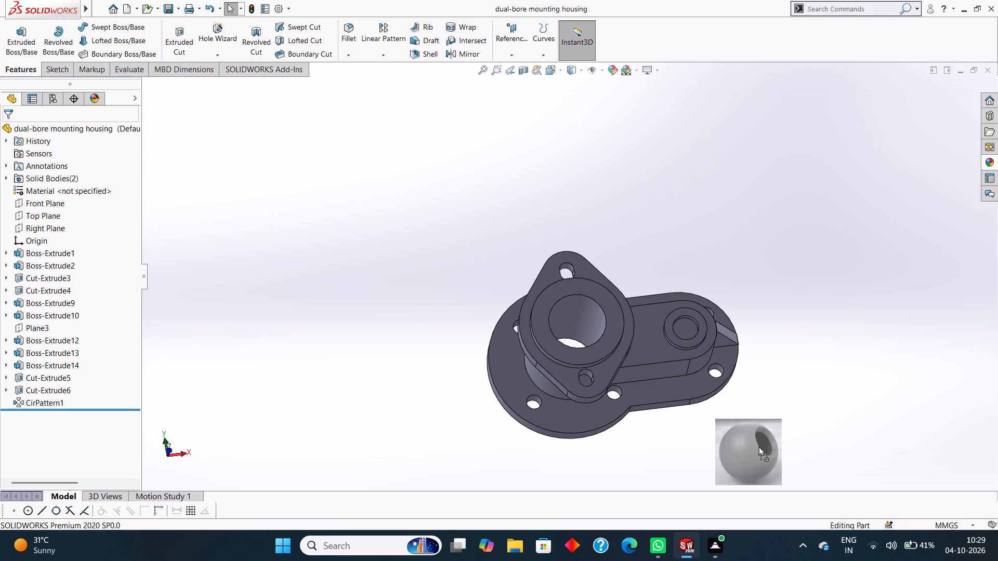
drag(758, 446, 672, 367)
click(672, 364)
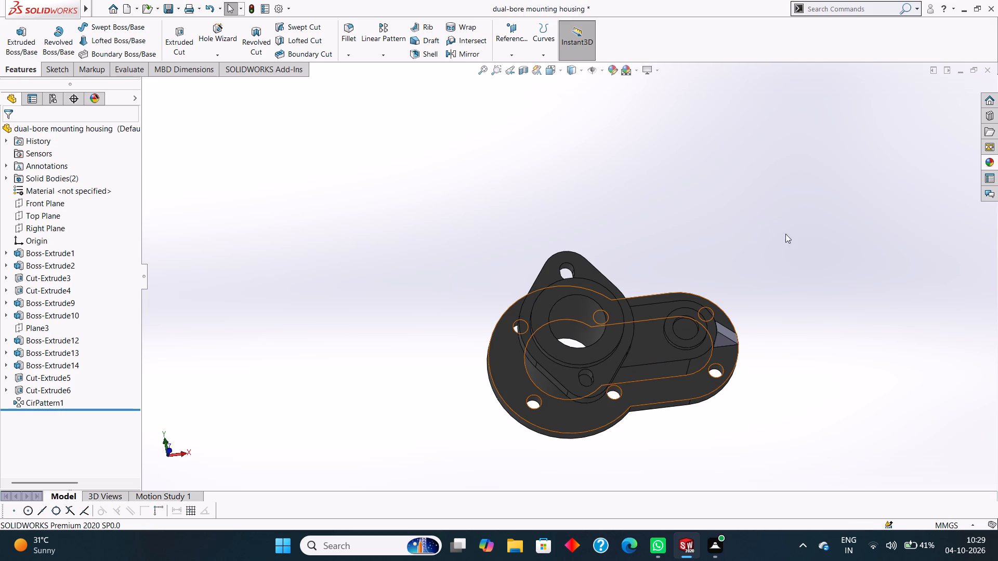
Save the part with its new appearance.
key(ctrl+s)
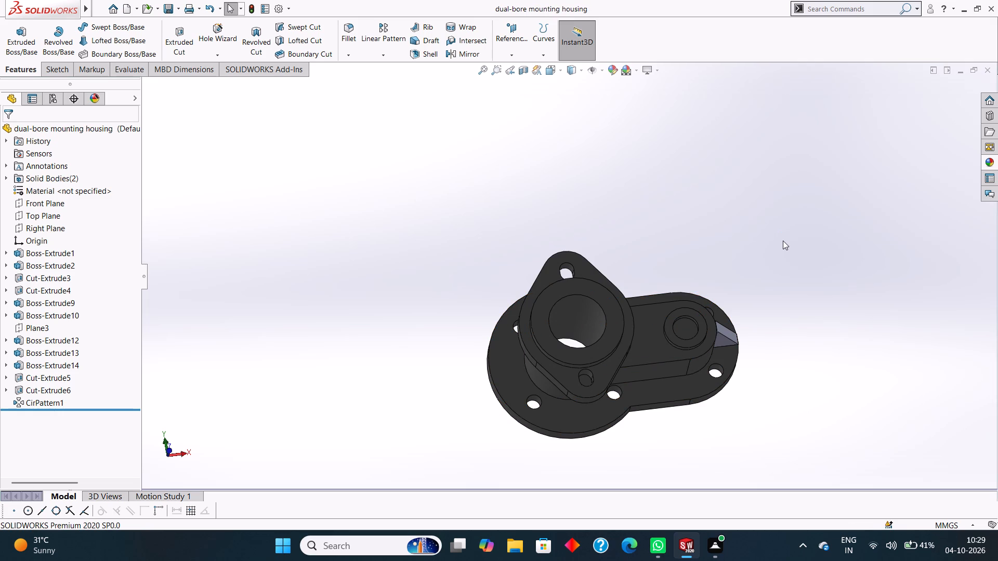
key(ctrl+s)
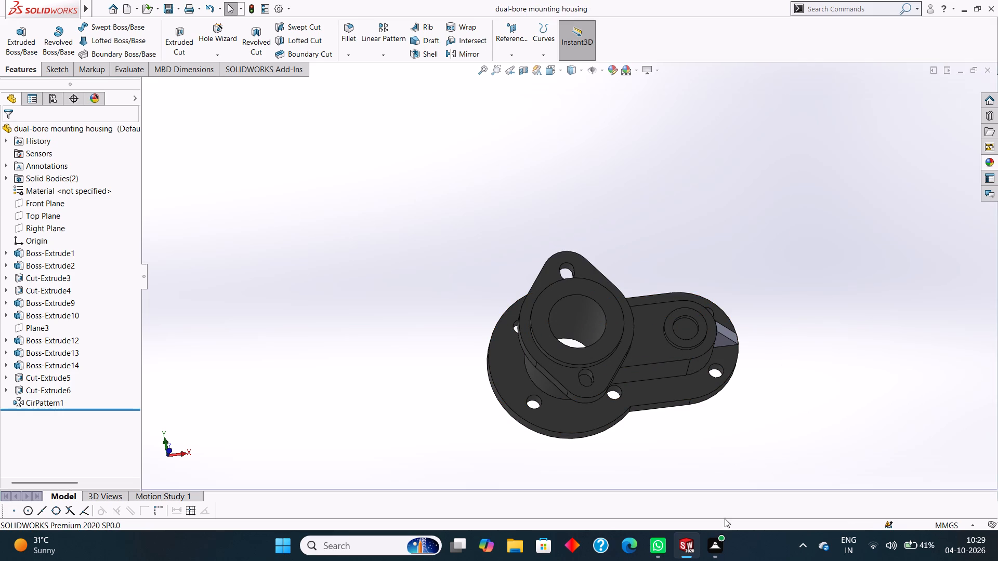
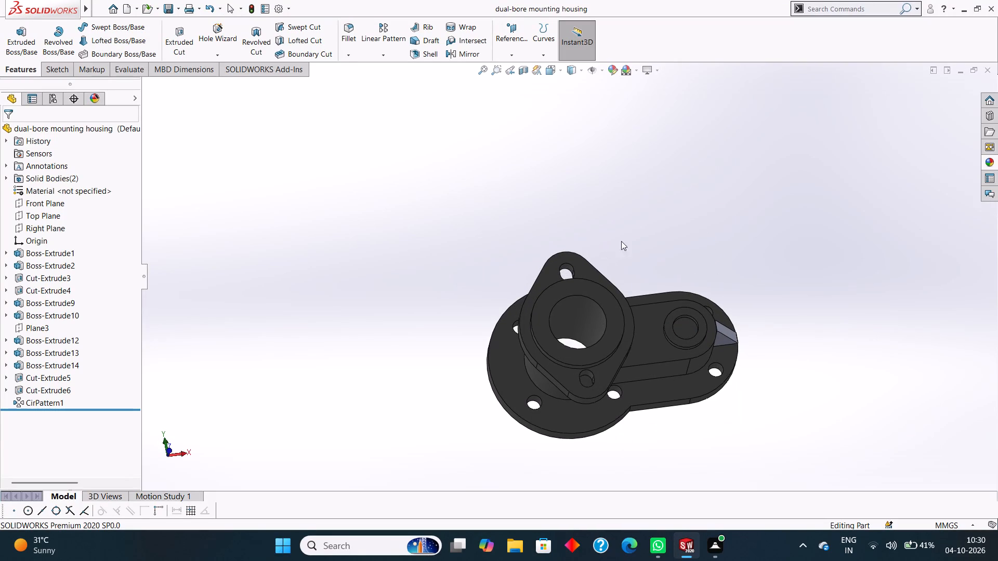
Save the dual-bore mounting housing part.
key(ctrl+s)
Save the part as an Adobe PDF named dual-bore mounting housing in the tryfuji folder.
click(176, 5)
click(188, 35)
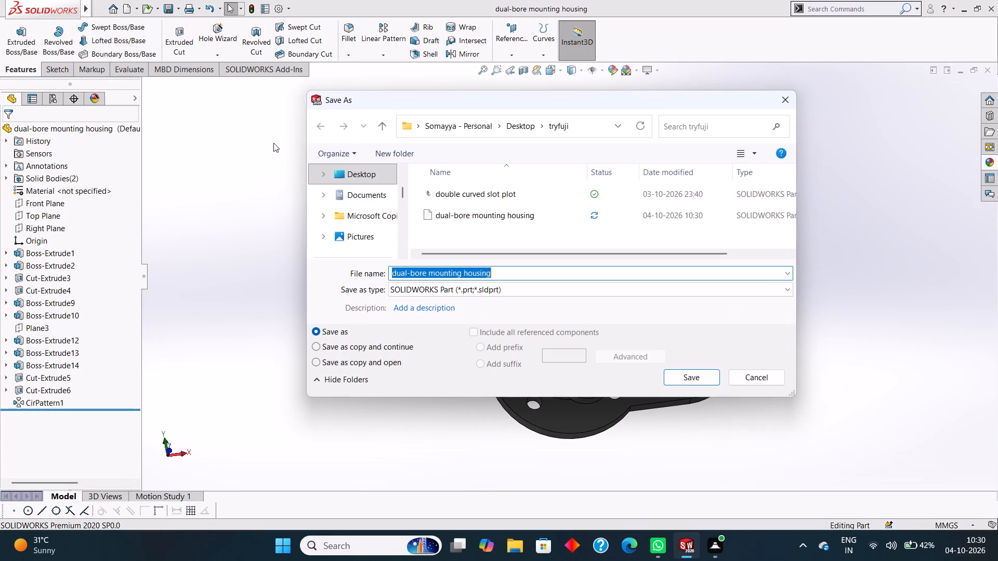
click(515, 287)
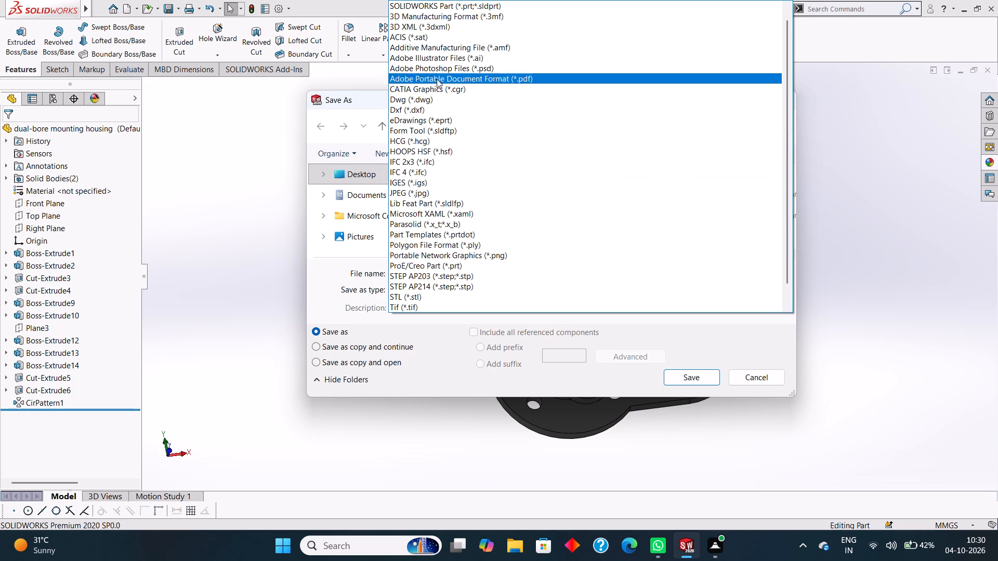
click(497, 75)
click(517, 310)
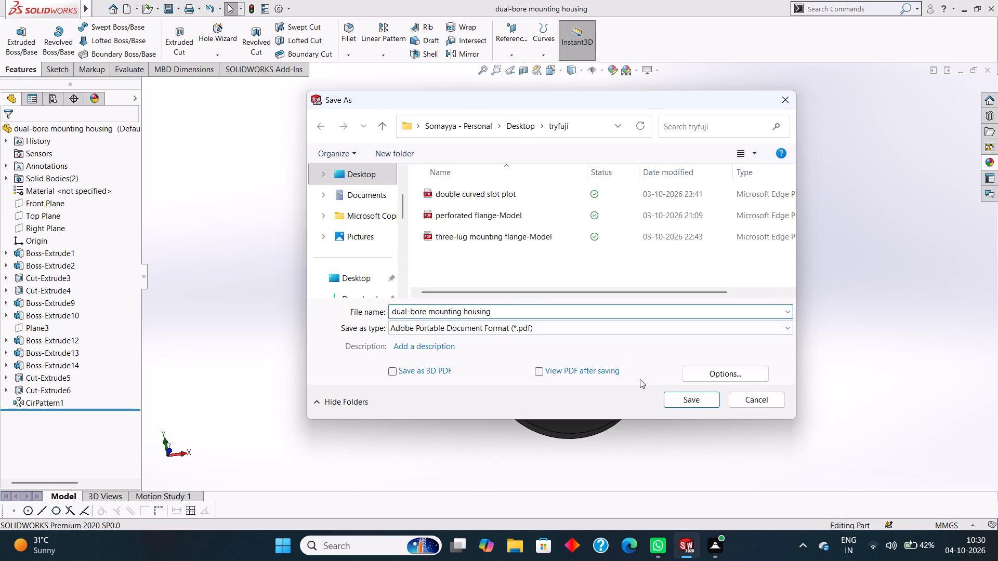
click(686, 397)
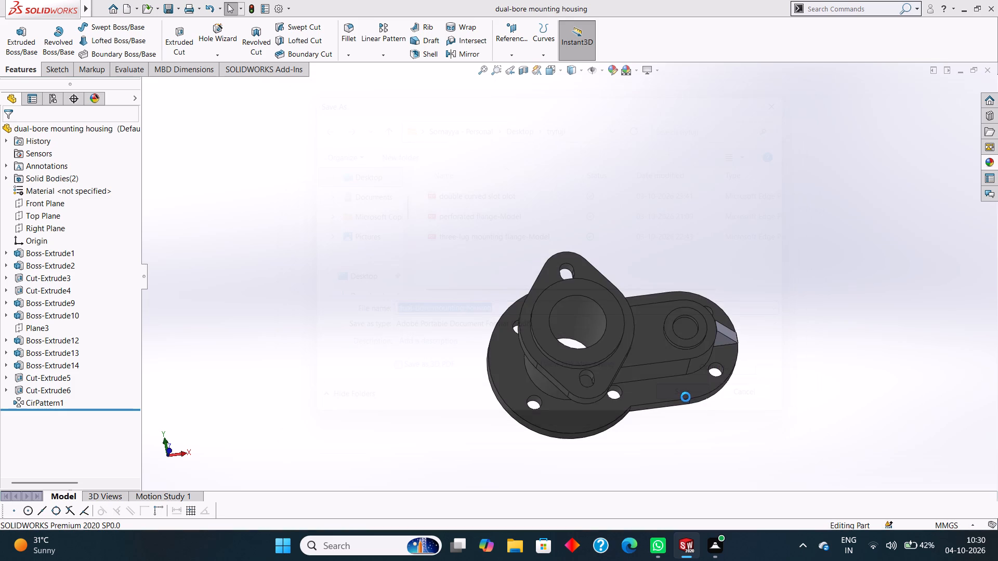